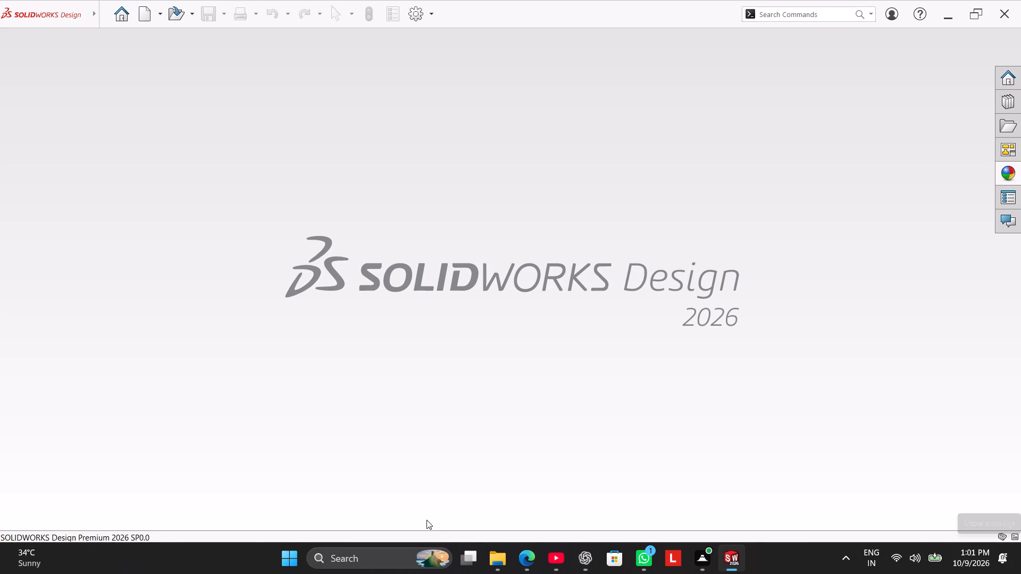
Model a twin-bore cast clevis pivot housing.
Create a new part document.
left_click(141, 6)
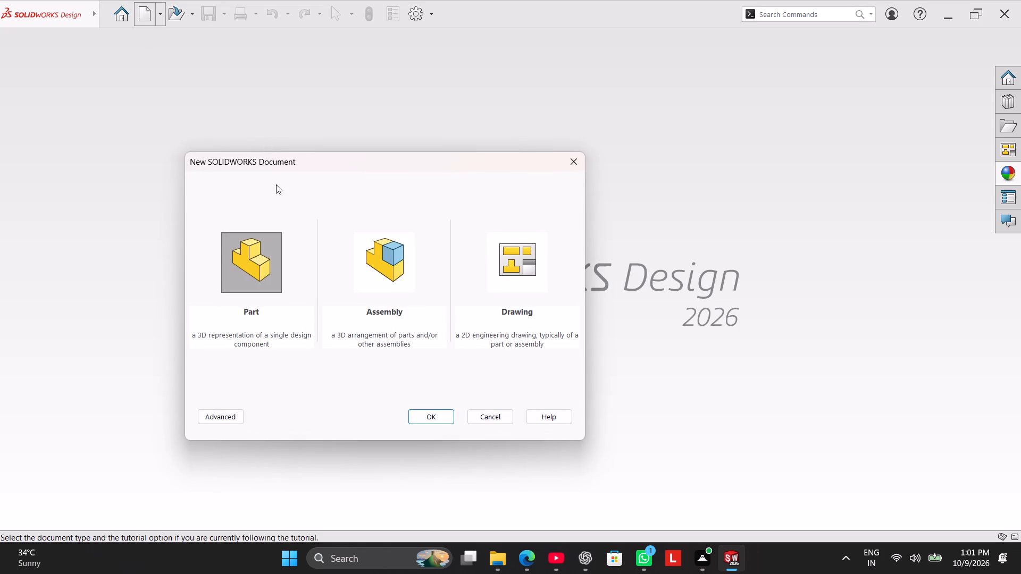
left_click(438, 409)
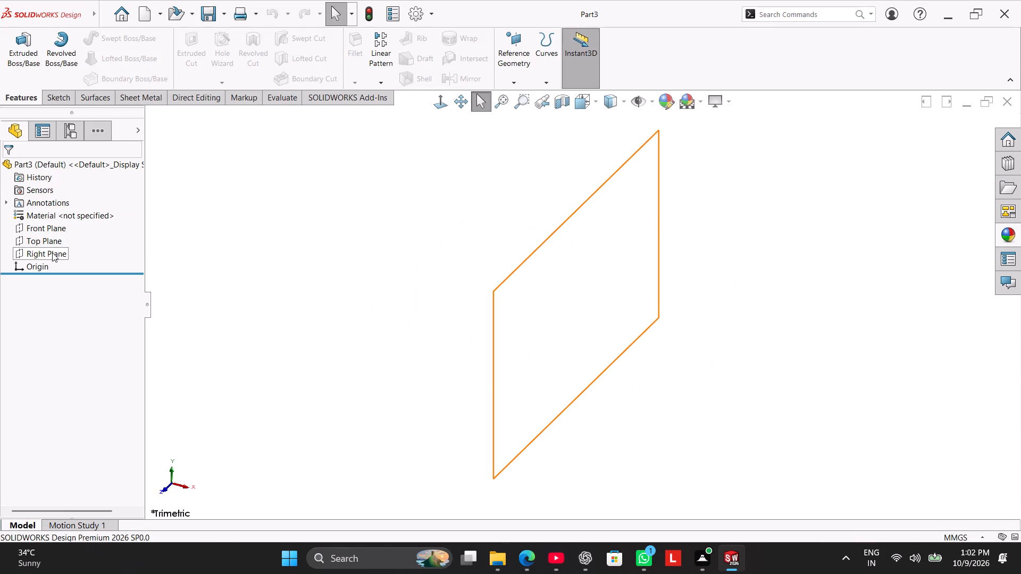
Start a new sketch on the Right Plane, viewed straight on.
left_click(52, 252)
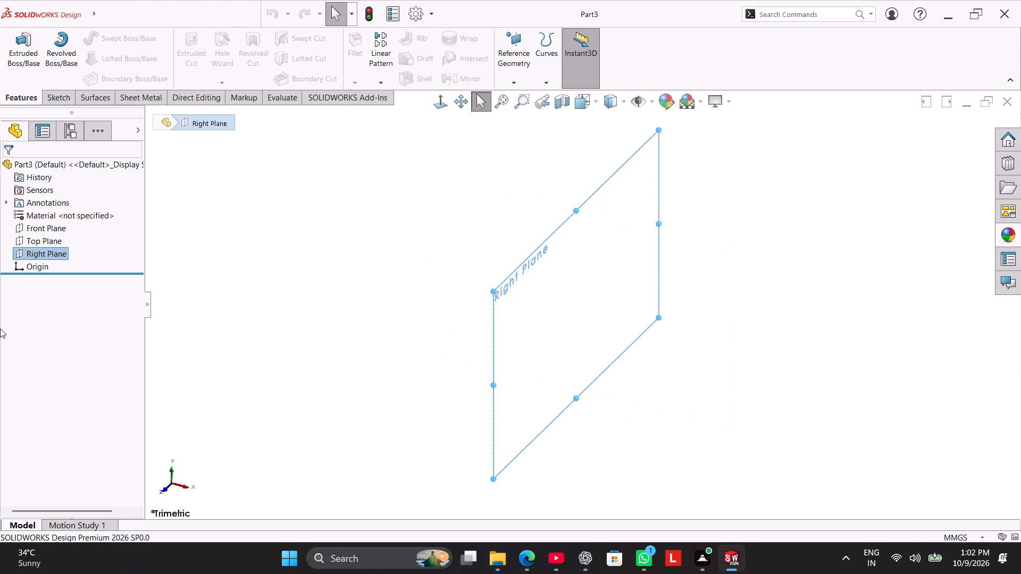
key("1")
key("2")
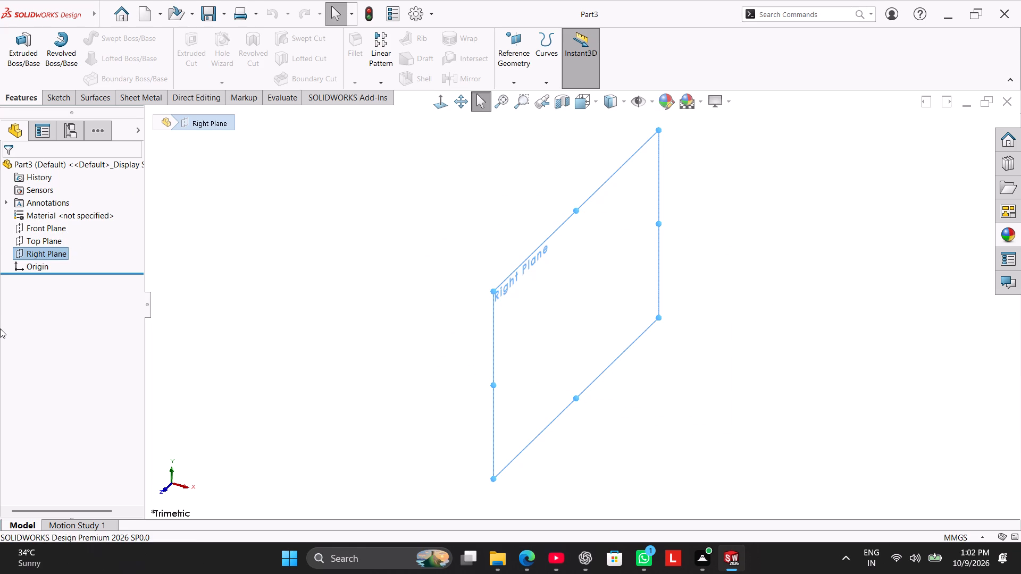
key("3")
key("ctrl+1")
key("ctrl+2")
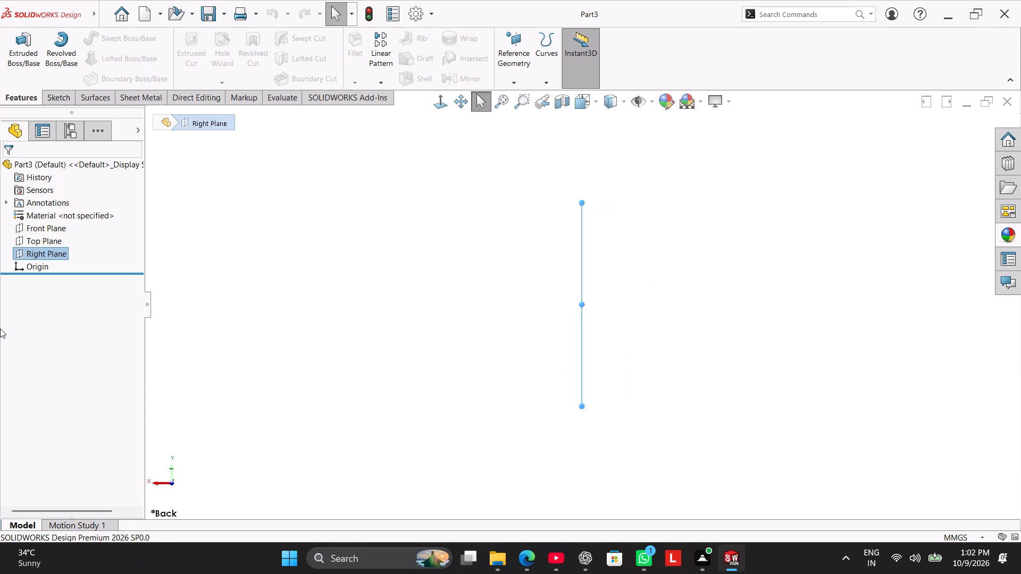
key("ctrl+3")
key("ctrl+4")
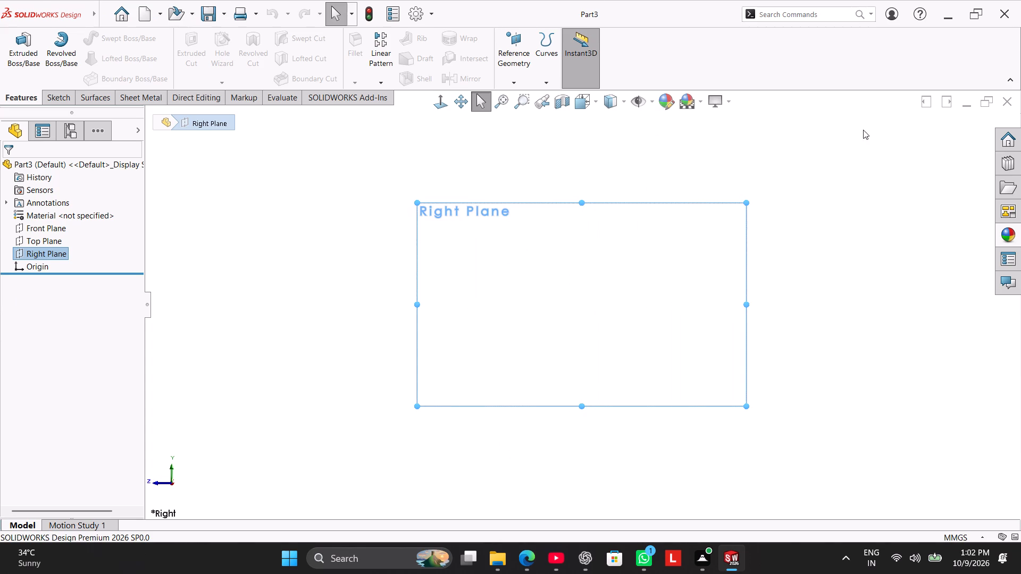
right_click(59, 255)
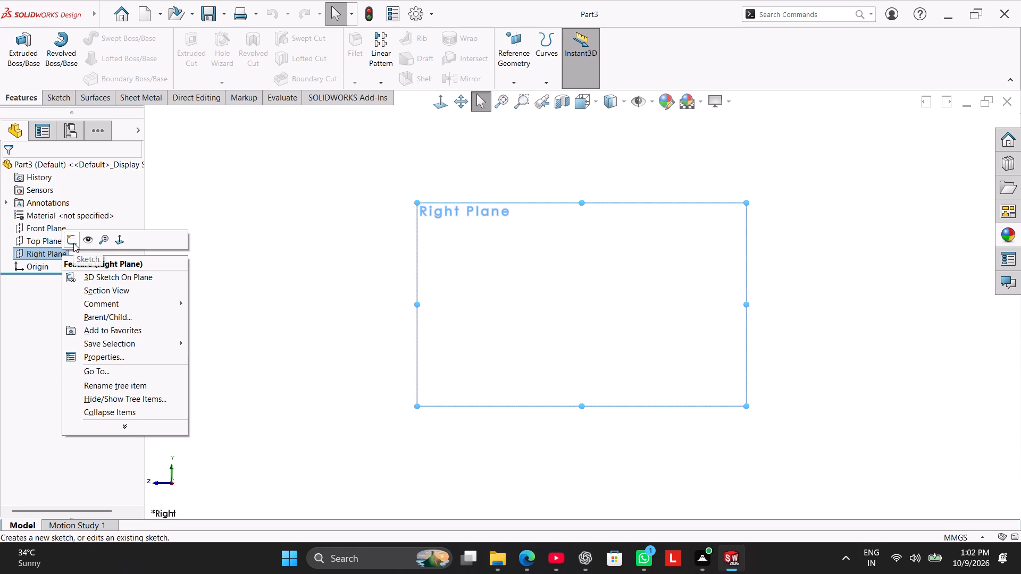
left_click(73, 243)
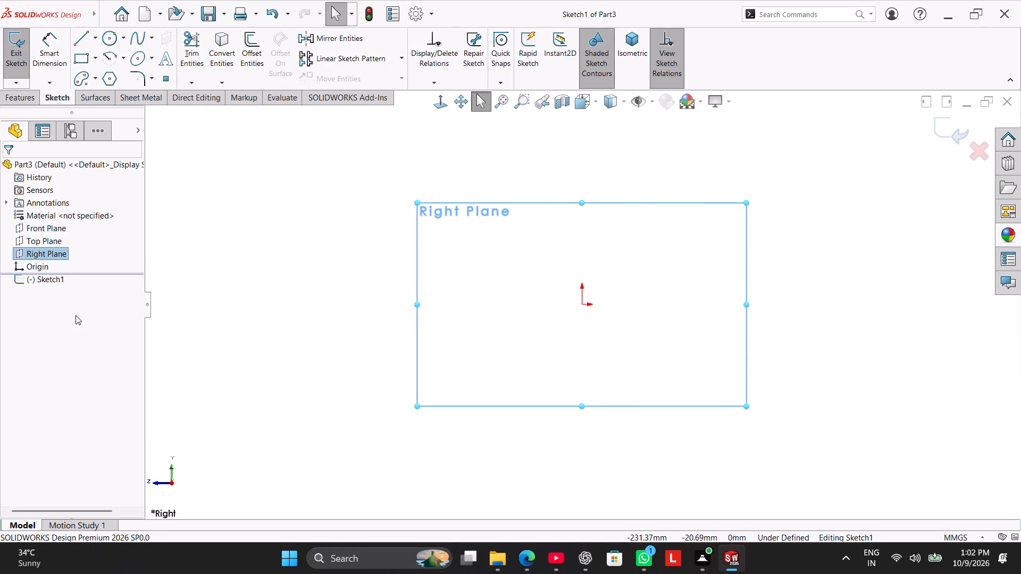
left_click(53, 251)
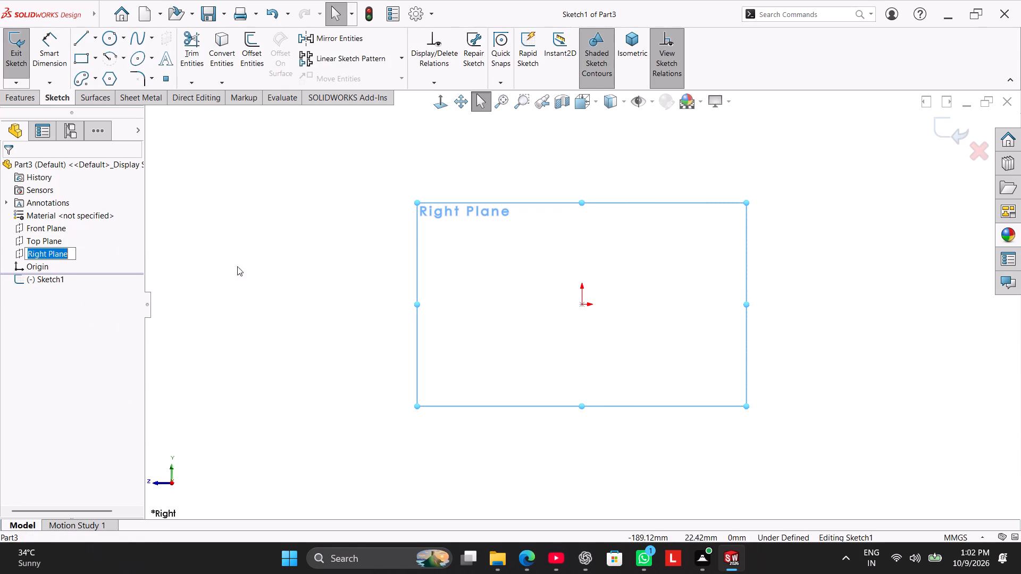
left_click_drag(248, 273, 228, 284)
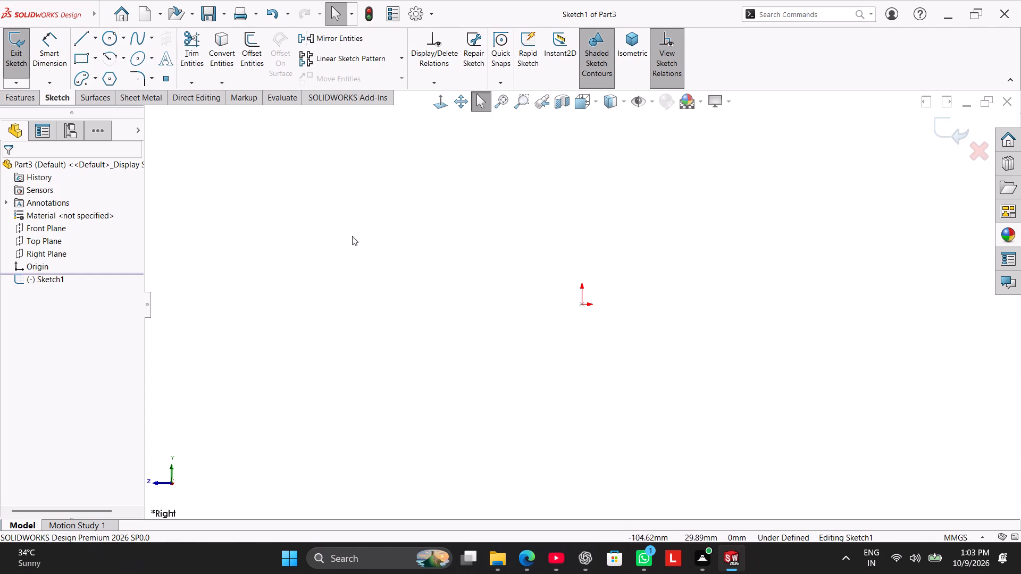
Sketch two concentric circles centred on the origin, with radii of about 66 mm and 29 mm.
left_click(108, 36)
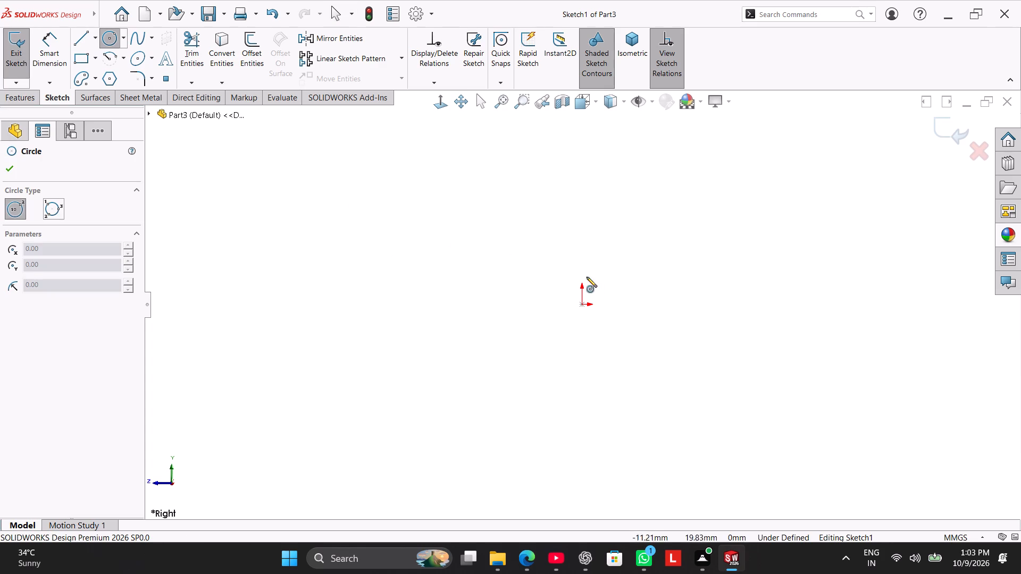
left_click(581, 303)
left_click(612, 424)
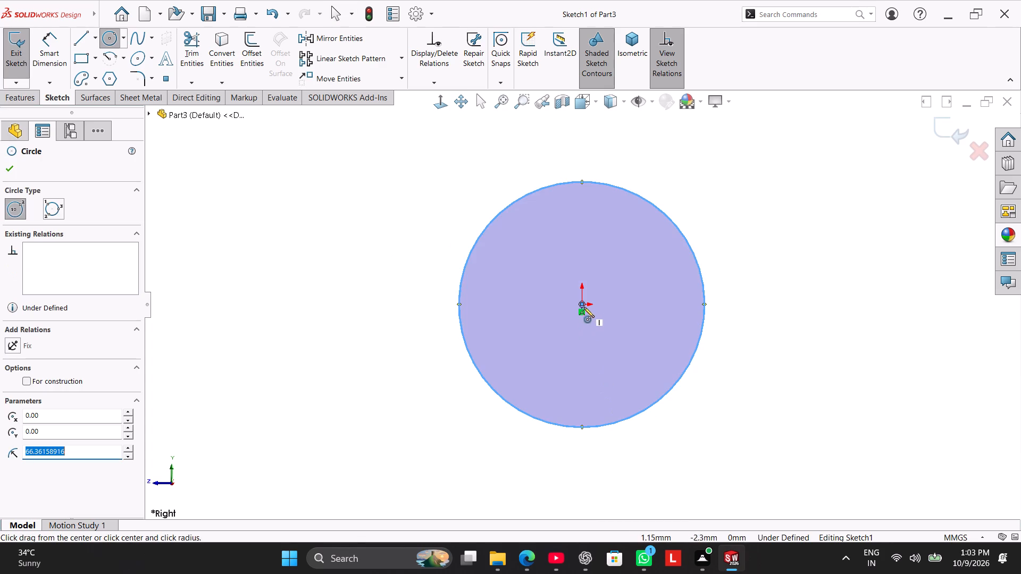
left_click(584, 306)
left_click(597, 356)
scroll(843, 279, "up", 4)
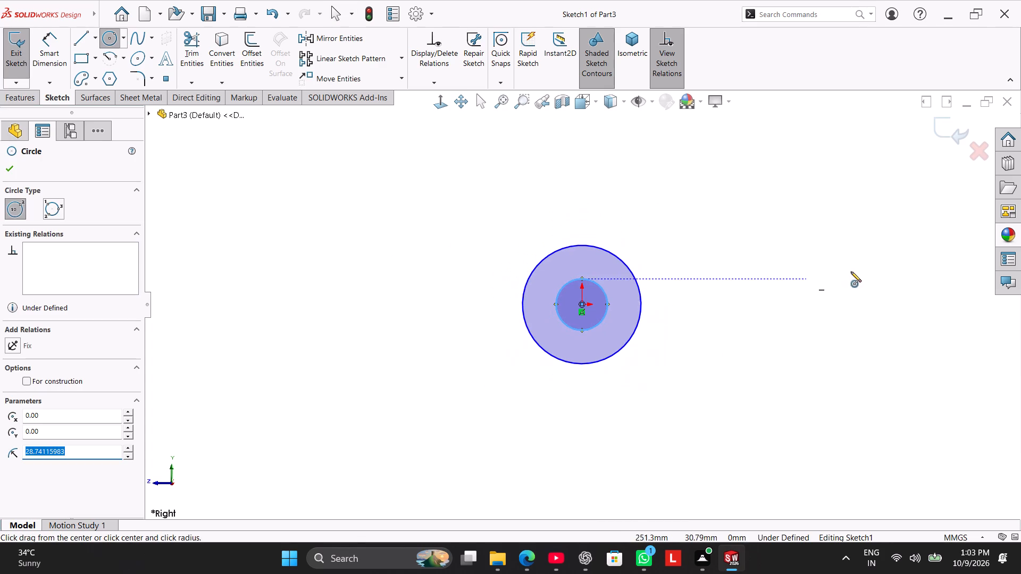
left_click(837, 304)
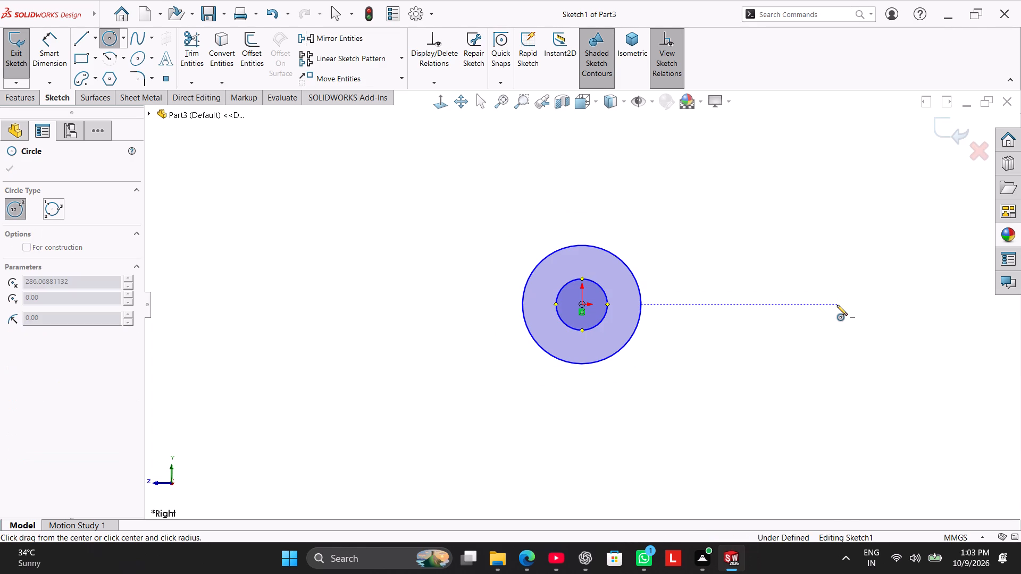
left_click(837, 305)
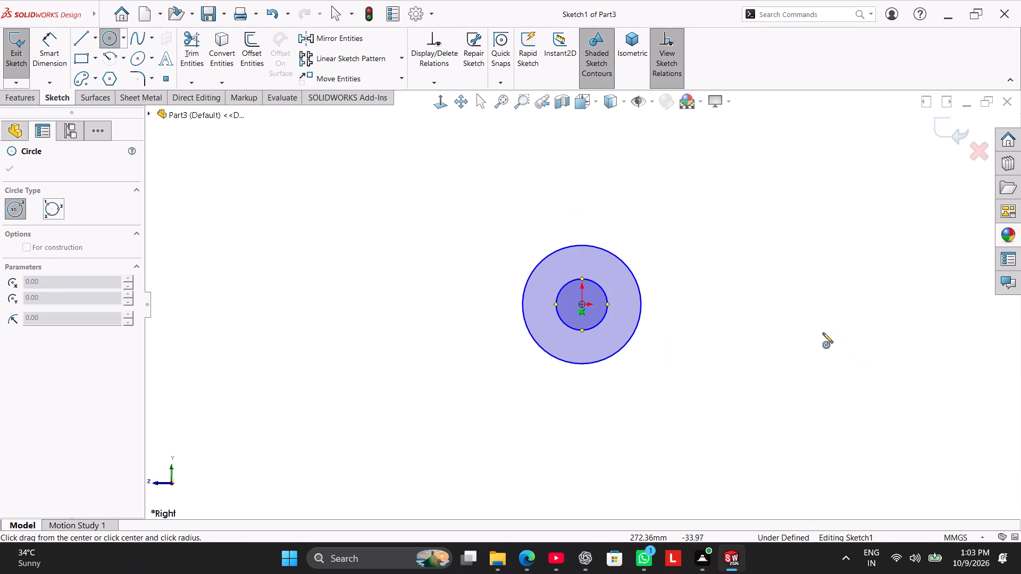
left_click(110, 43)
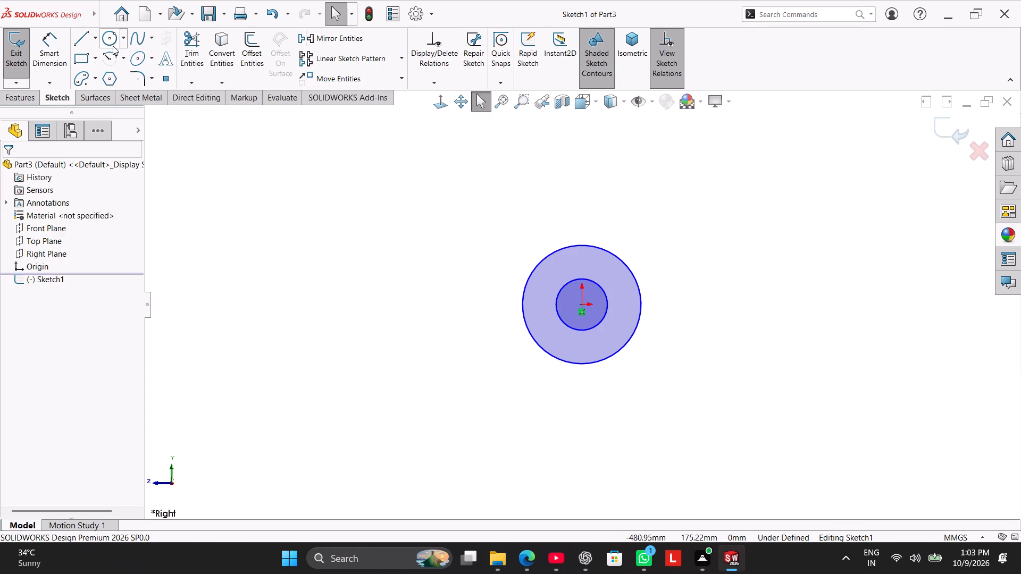
Sketch two concentric circles level with the origin, centred about 304 mm from it, with radii of about 62 mm and 39 mm.
left_click(108, 33)
left_click(853, 302)
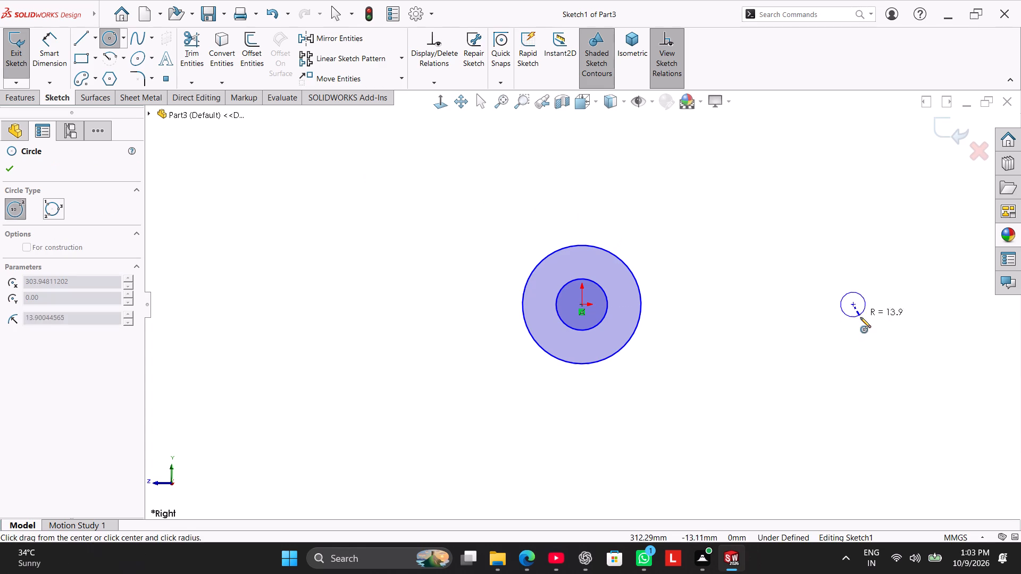
left_click(877, 354)
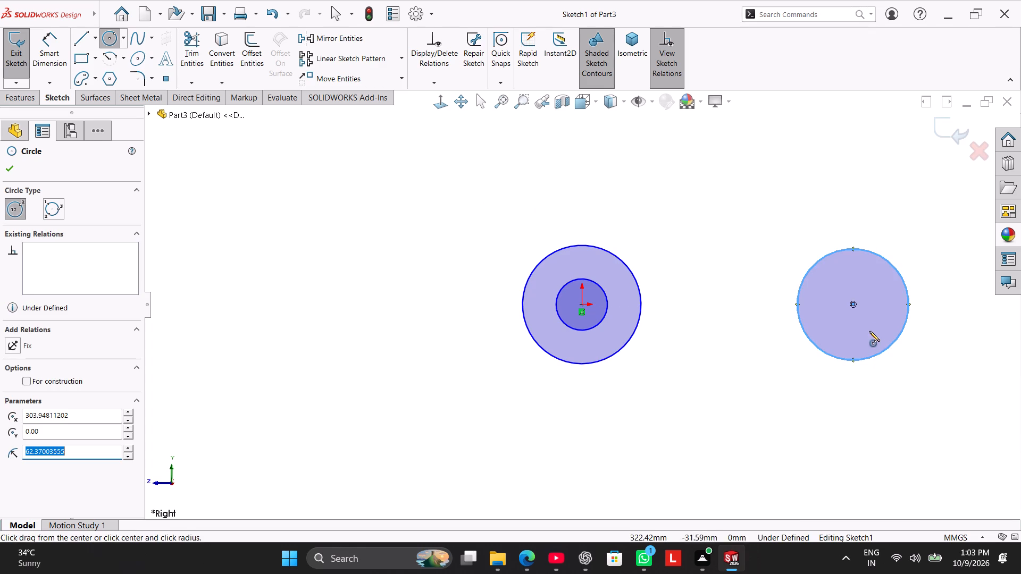
left_click(853, 305)
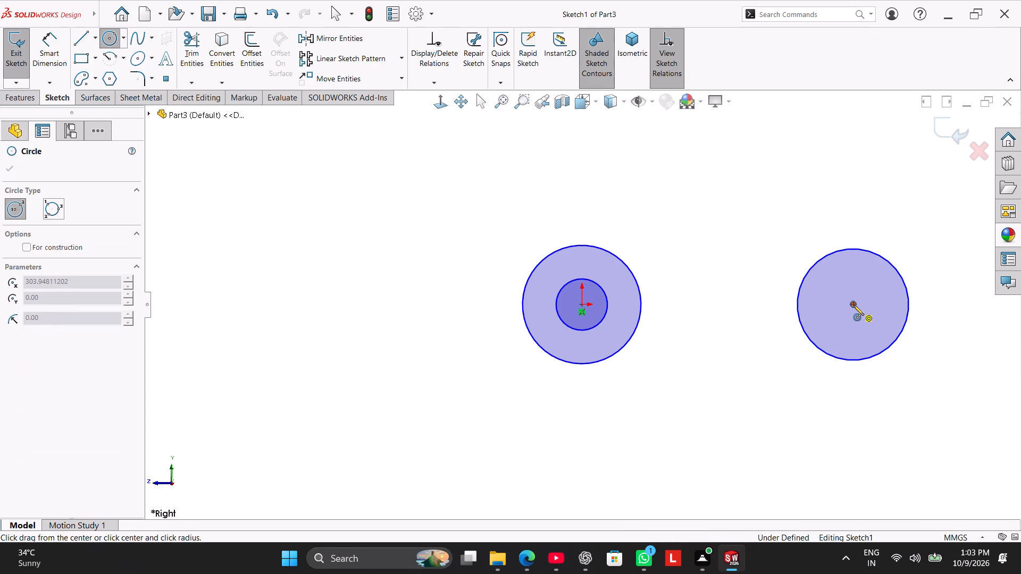
left_click(866, 337)
right_click(771, 226)
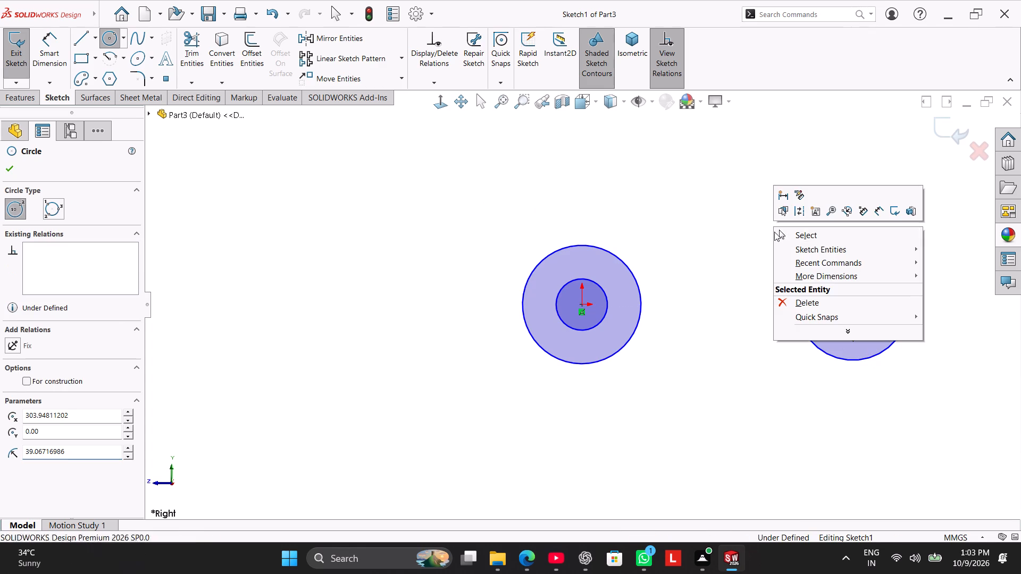
left_click(784, 235)
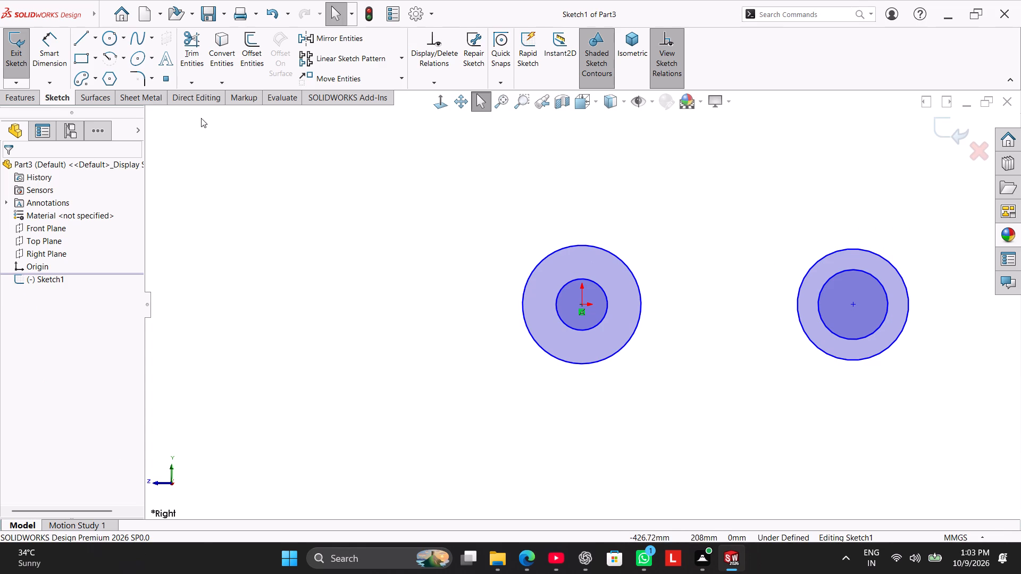
Sketch a horizontal centerline about 309 mm long from the origin to the centre region of the second circle pair.
left_click(95, 39)
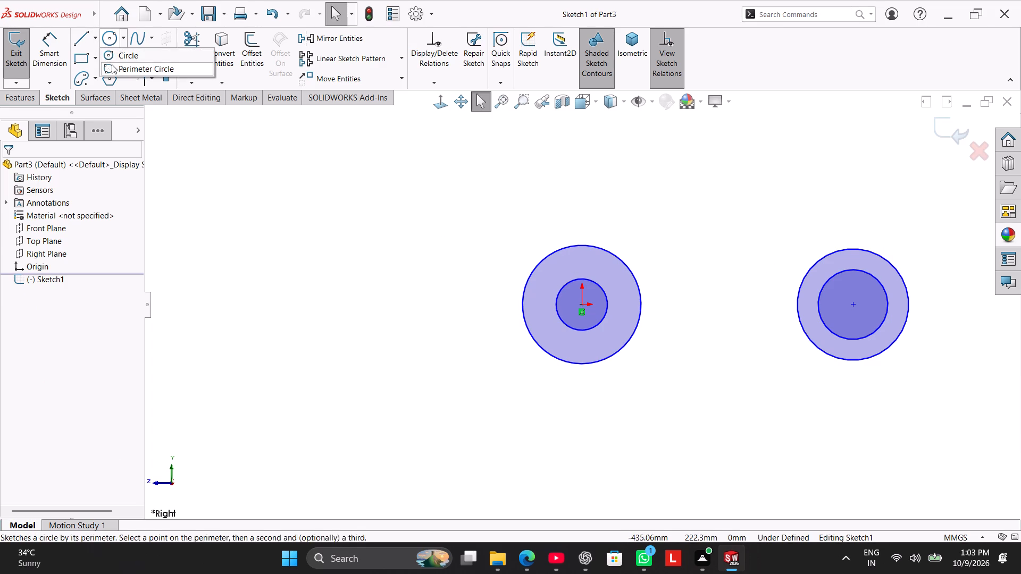
left_click_drag(103, 66, 107, 71)
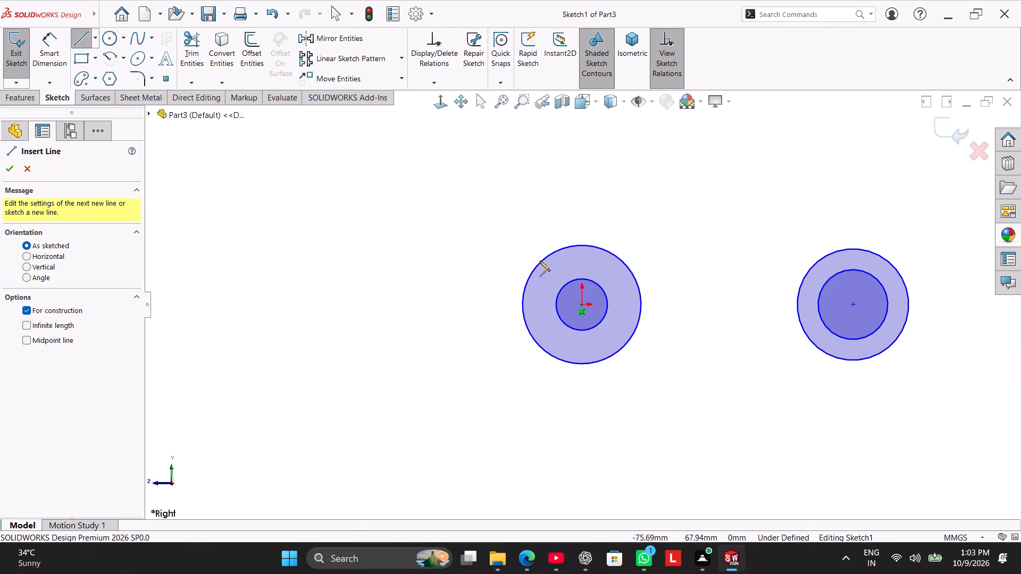
left_click(581, 305)
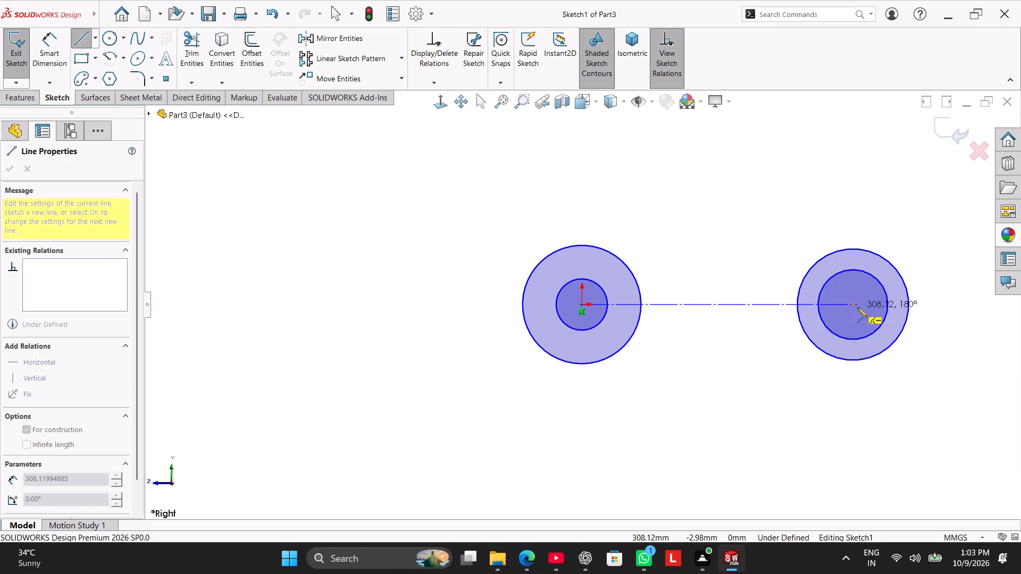
left_click(857, 307)
right_click(776, 242)
left_click(794, 248)
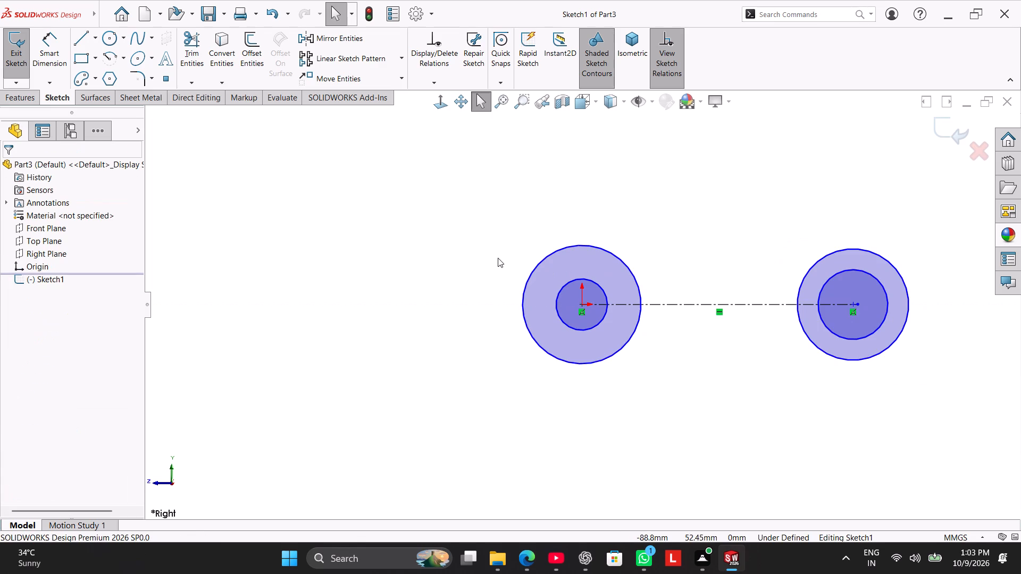
Dimension the centerline's length and set it to 90 mm.
left_click(52, 49)
left_click(659, 305)
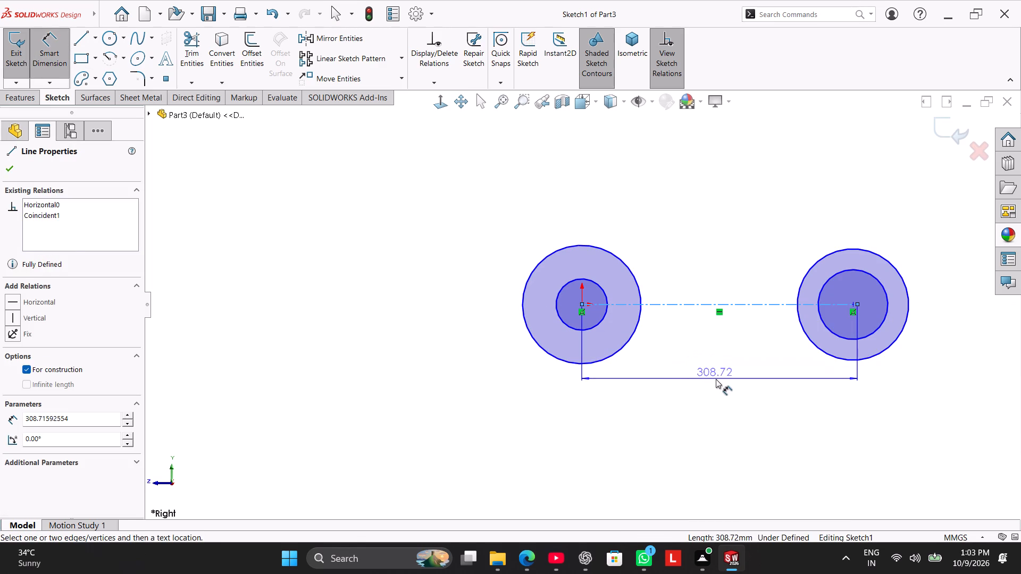
left_click(716, 379)
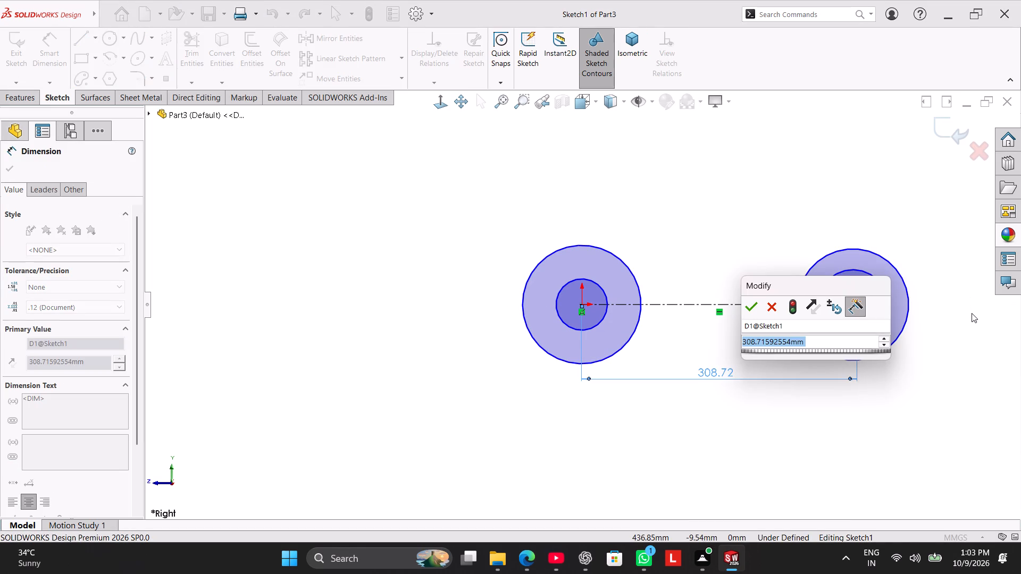
key("9")
key("0")
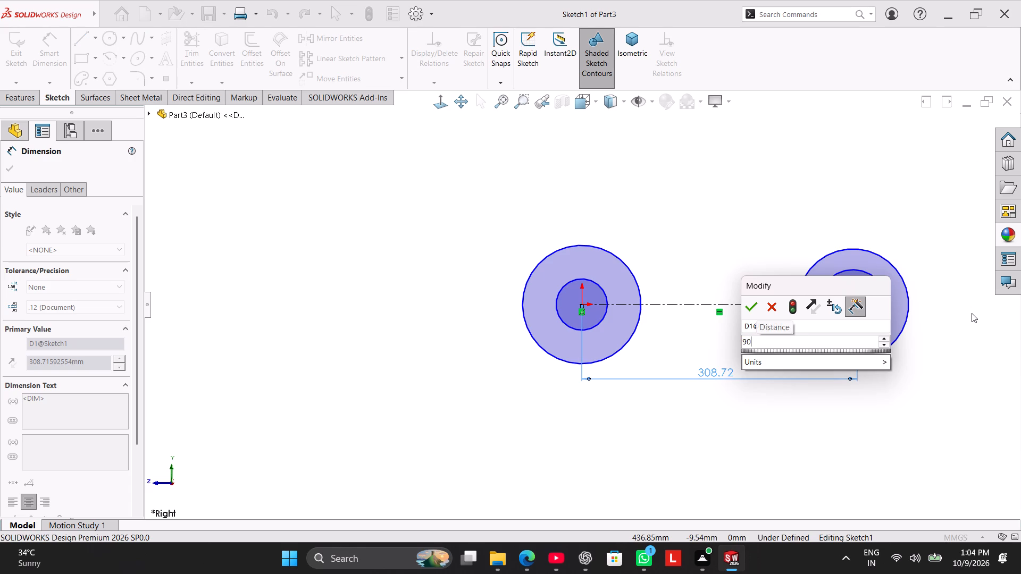
key("Return")
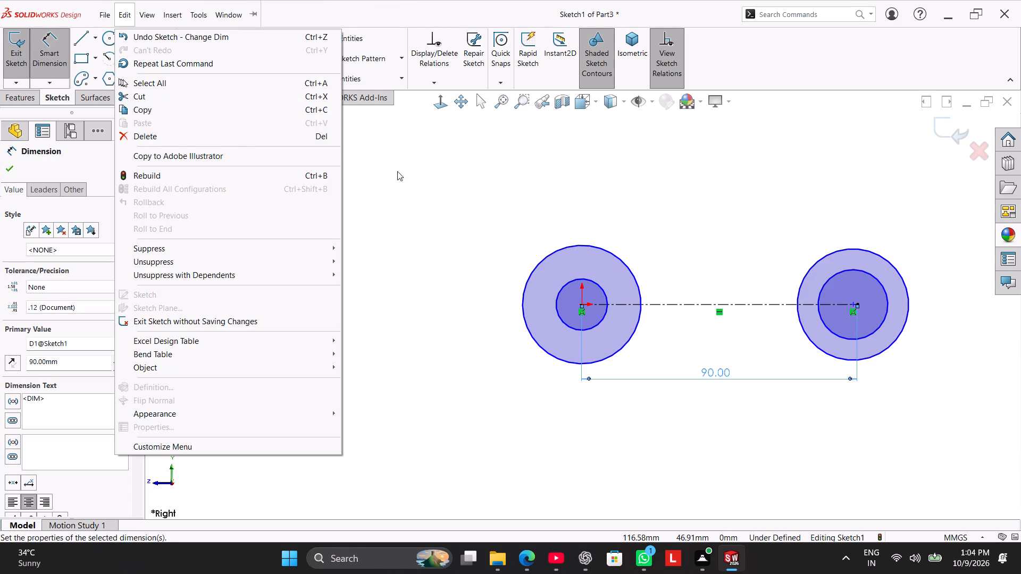
right_click(523, 208)
left_click(481, 210)
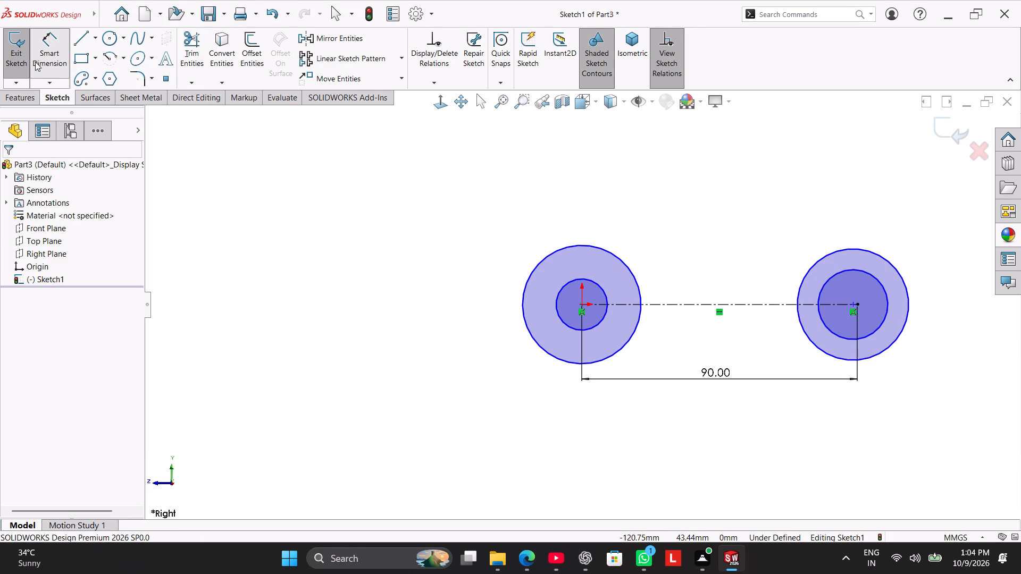
Dimension the outer circle at the origin with a diameter of 40 mm.
left_click(554, 250)
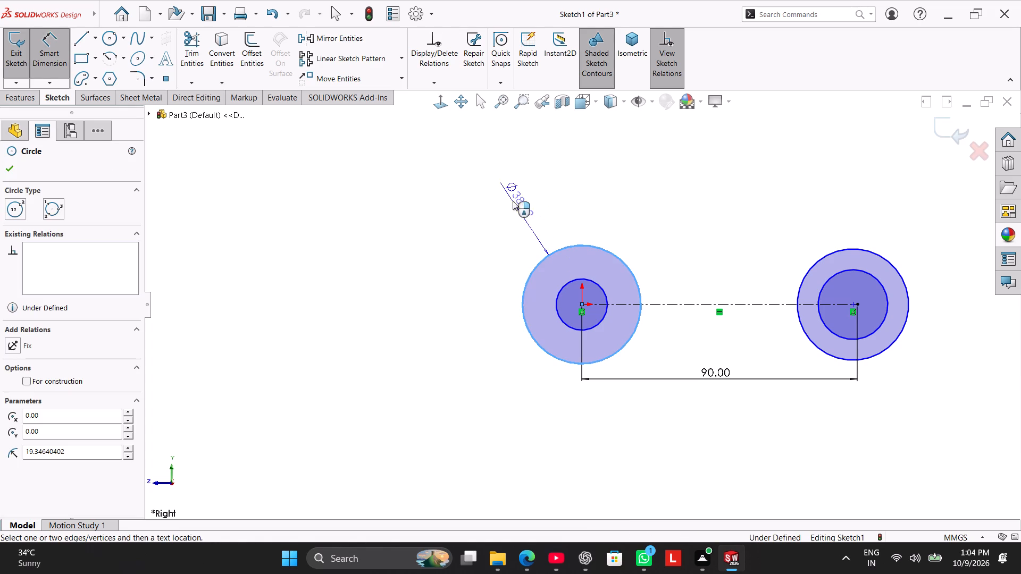
left_click(498, 198)
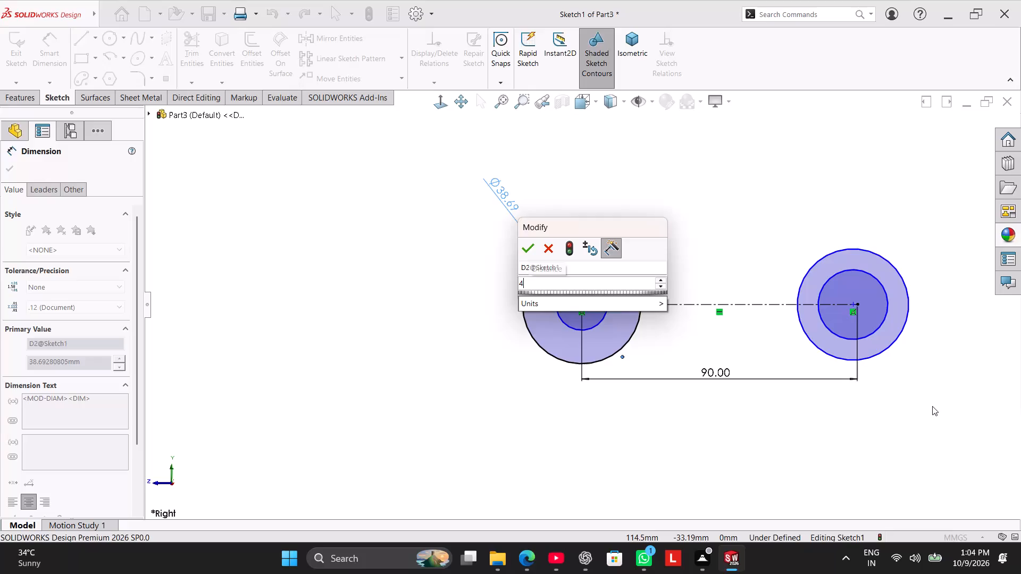
key("0")
key("Return")
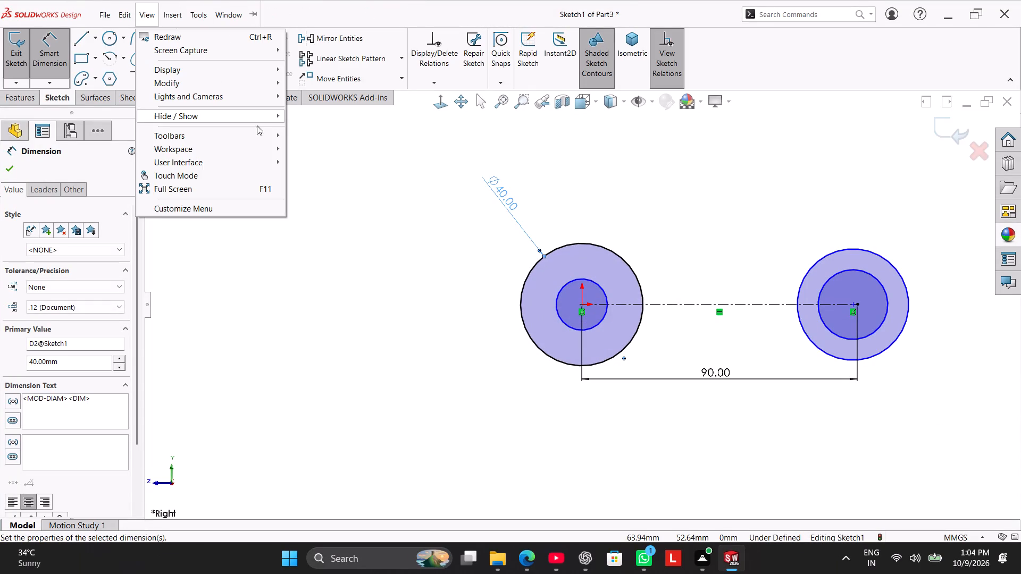
left_click(719, 193)
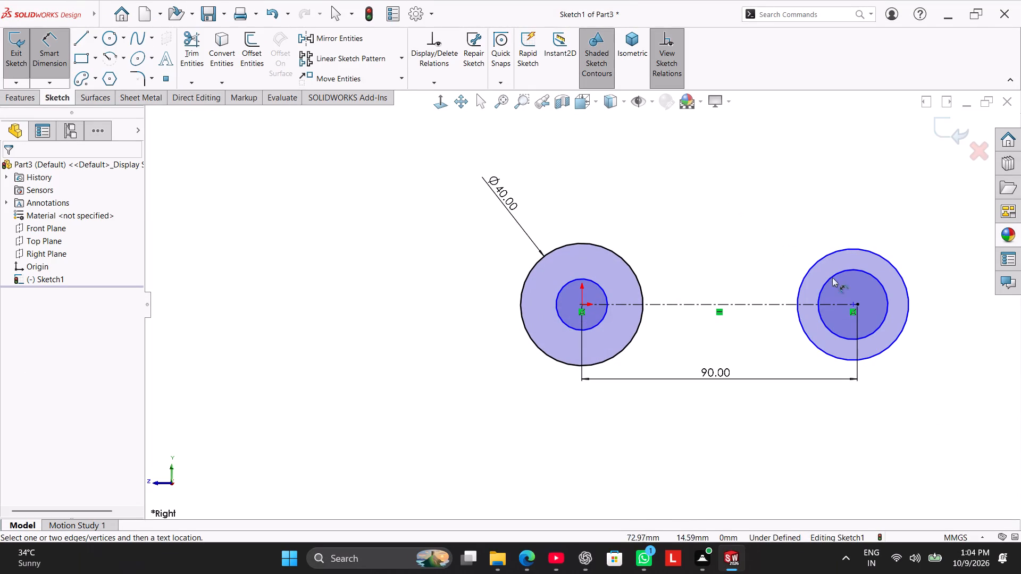
Dimension the outer circle of the second pair, away from the origin, with a diameter of 40 mm.
left_click(901, 336)
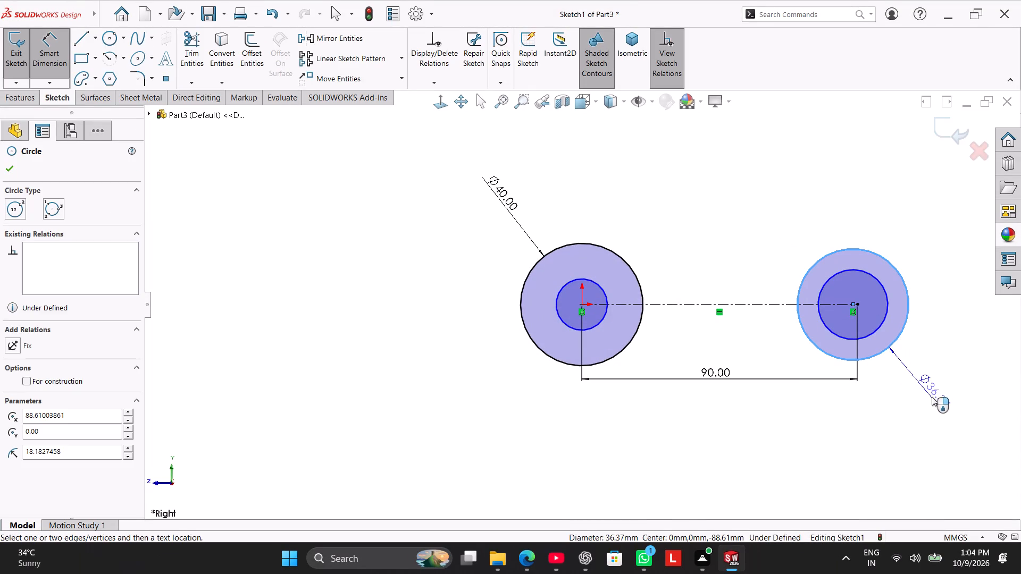
left_click(931, 400)
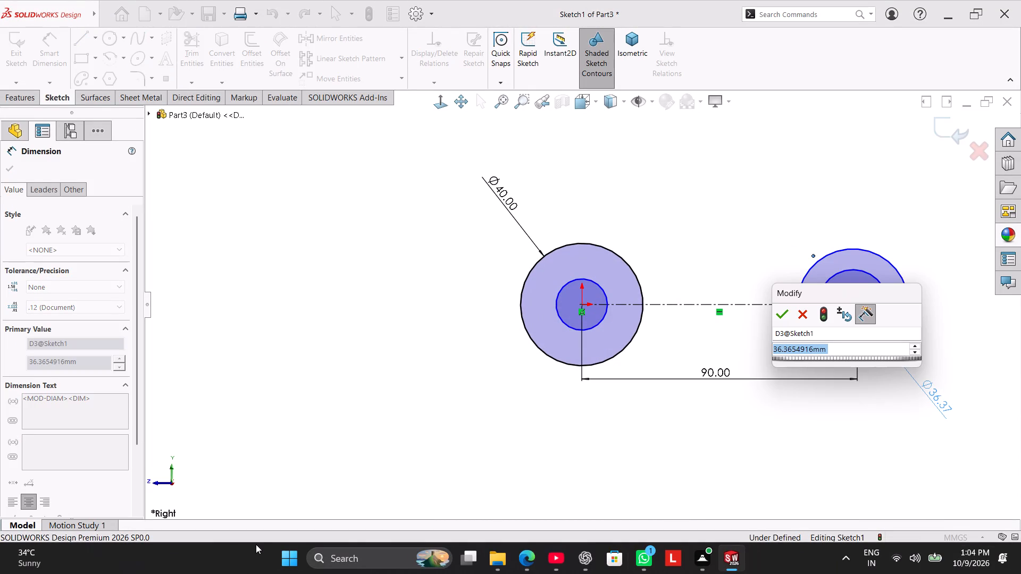
key("2")
key("BackSpace")
type("40")
key("Return")
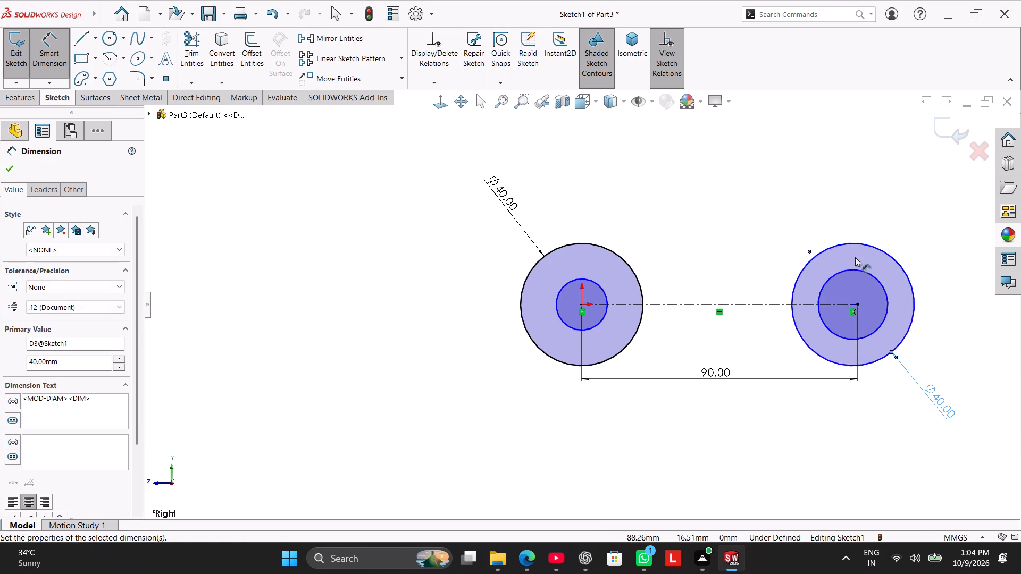
Dimension the inner circle of the second pair with a diameter of 20 mm and leave the dimension command.
left_click(865, 273)
left_click(932, 210)
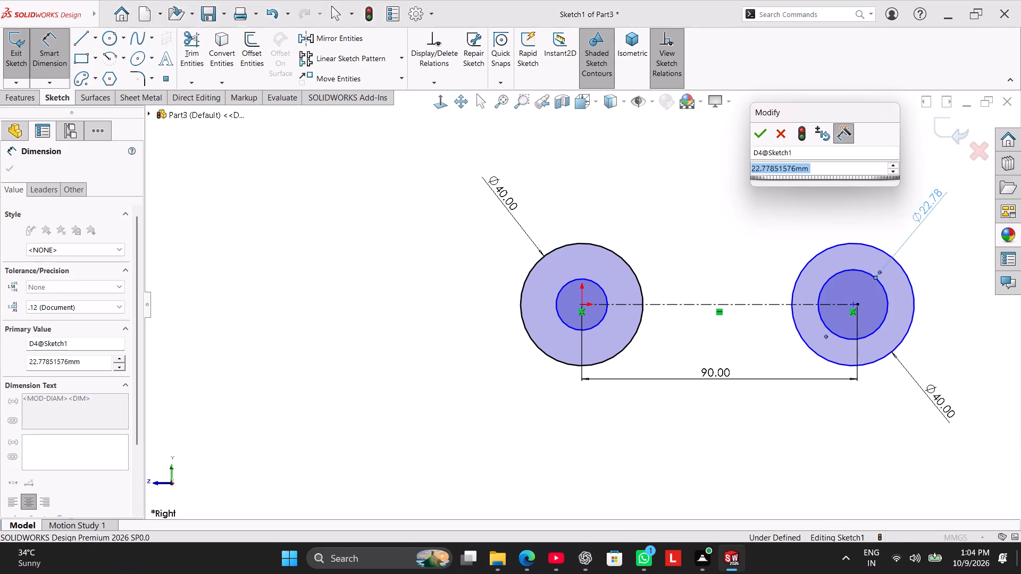
type("20")
key("Return")
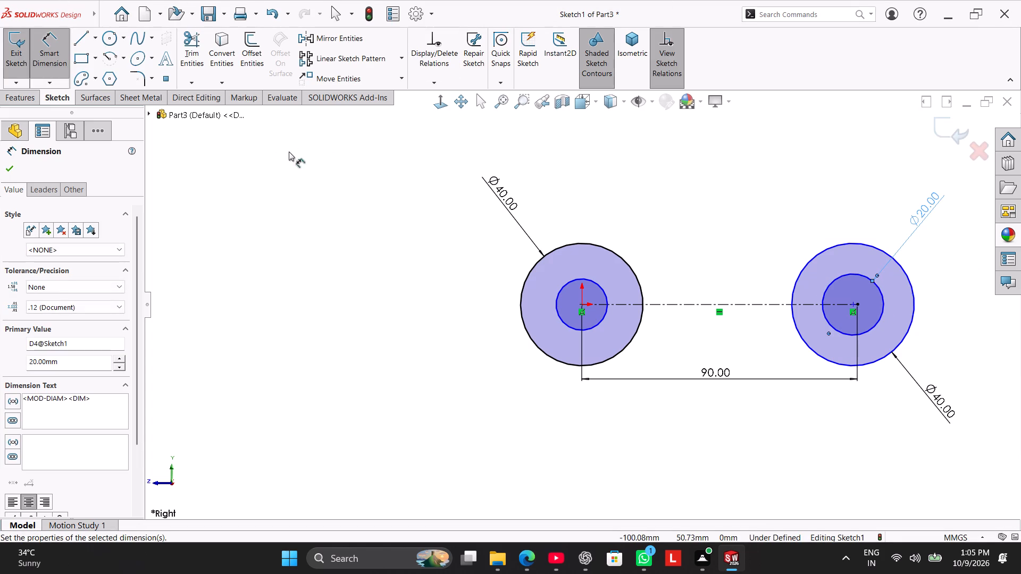
right_click(730, 143)
left_click(768, 175)
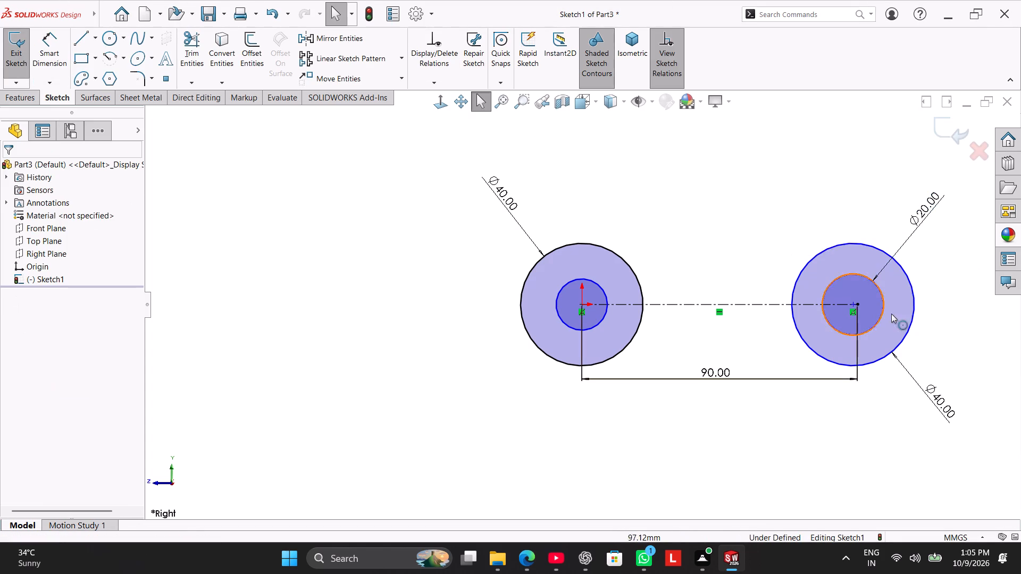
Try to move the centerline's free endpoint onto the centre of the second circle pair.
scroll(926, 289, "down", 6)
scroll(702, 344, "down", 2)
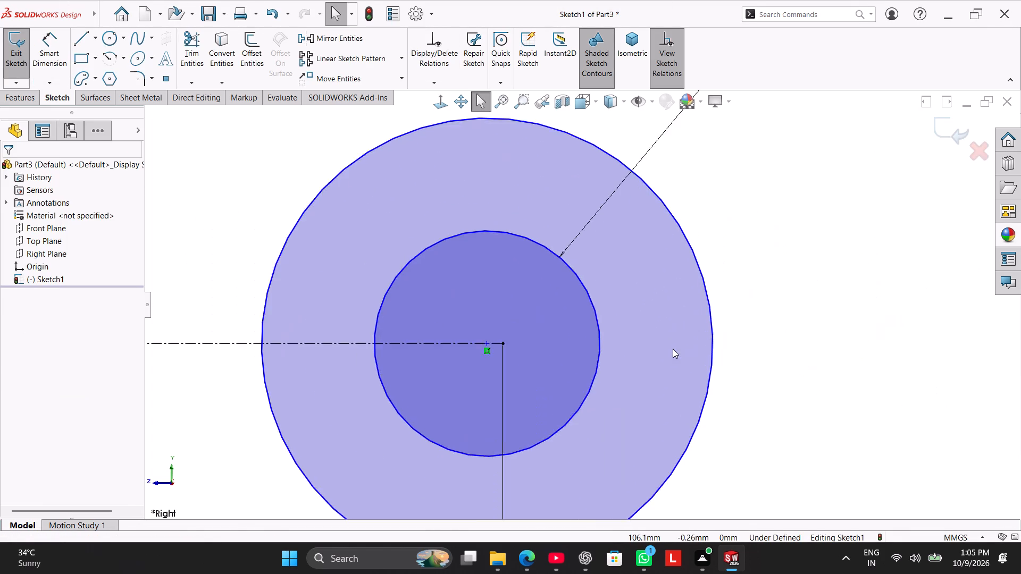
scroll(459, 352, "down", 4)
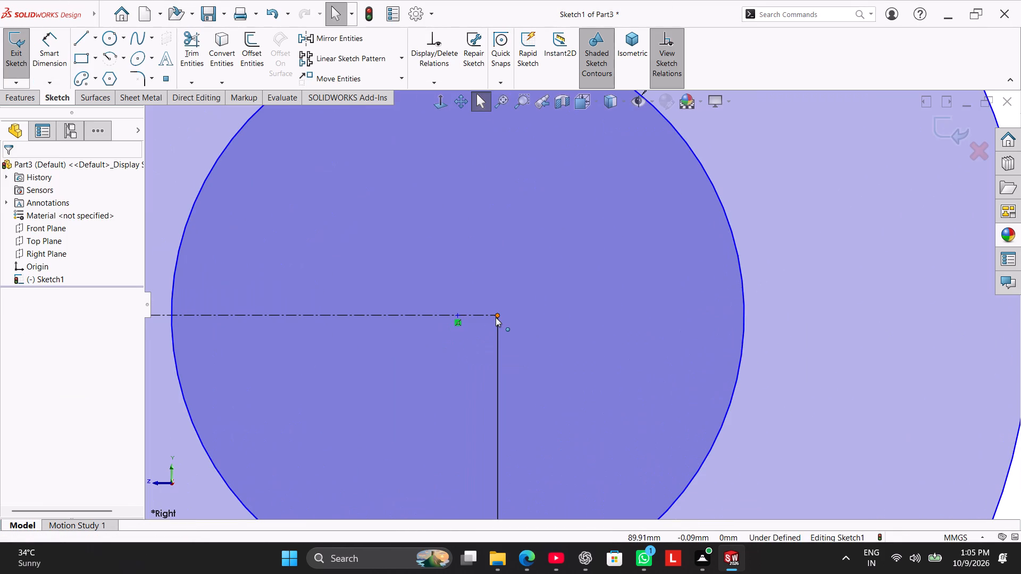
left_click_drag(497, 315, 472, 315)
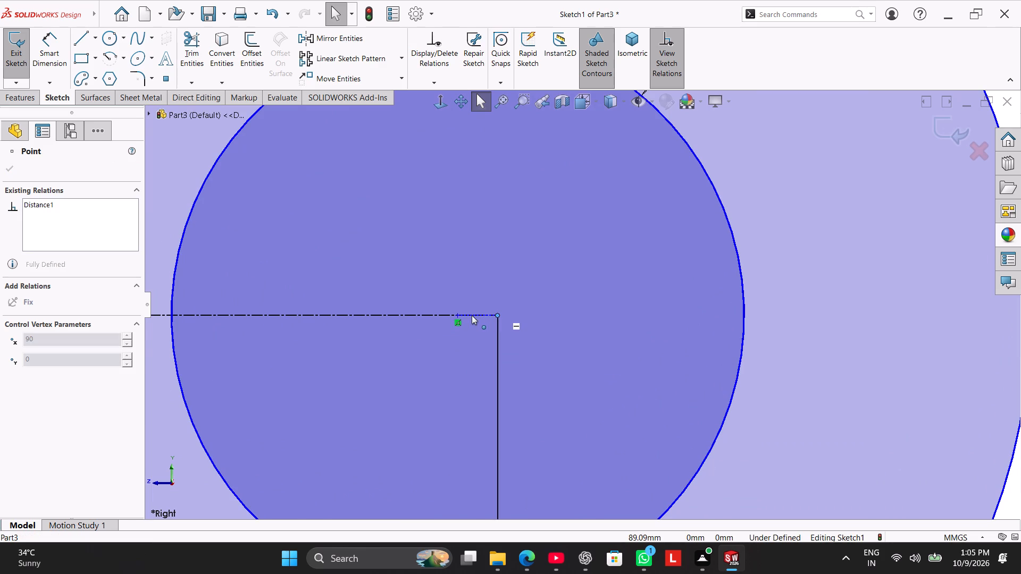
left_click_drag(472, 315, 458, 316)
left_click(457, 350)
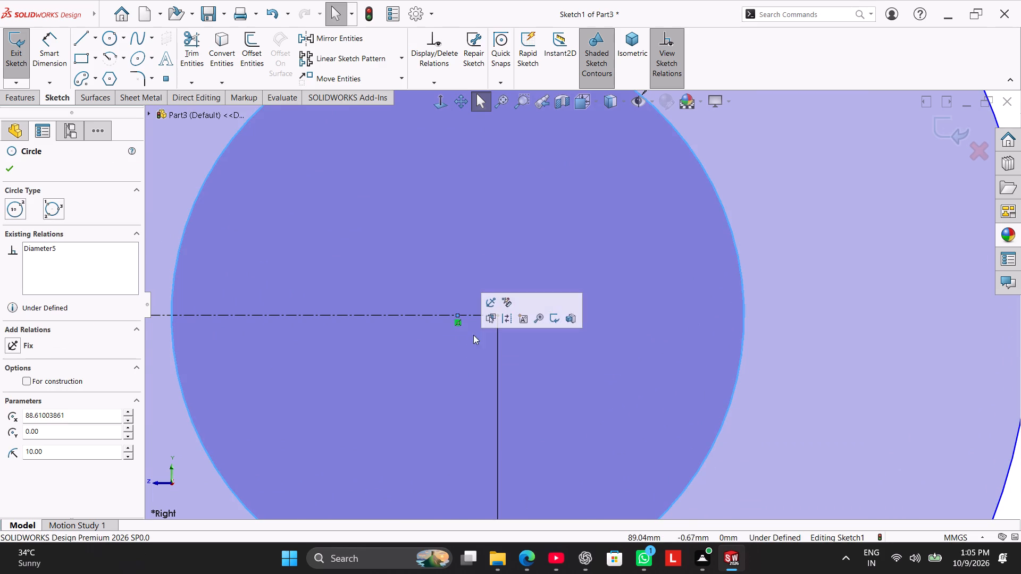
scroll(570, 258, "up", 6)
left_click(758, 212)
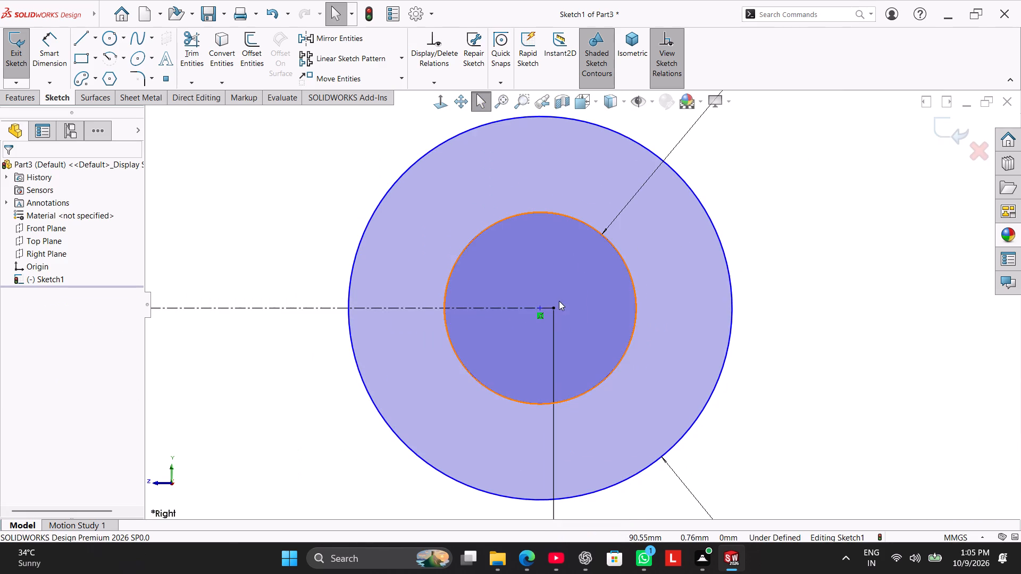
Add a Coincident relation between the second circle pair's centre point and the centerline's endpoint.
left_click(538, 307, "ctrl")
left_click(553, 309, "ctrl")
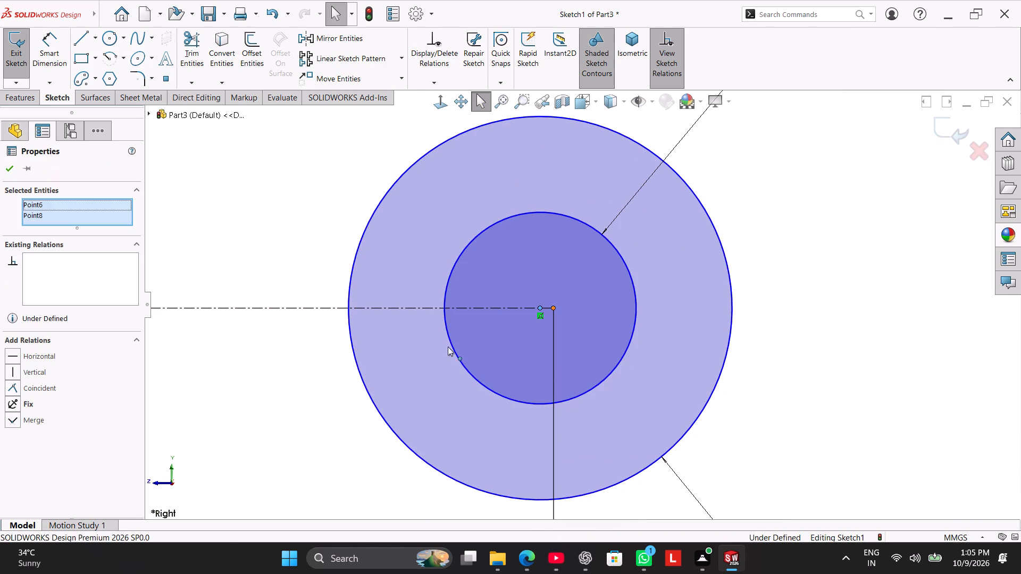
left_click(47, 391)
left_click(379, 383)
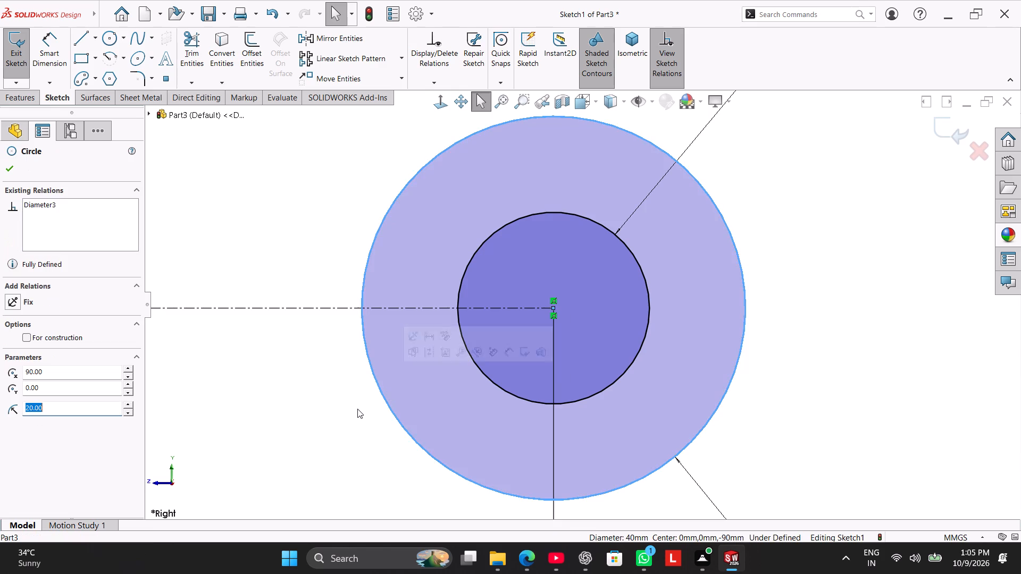
scroll(357, 409, "up", 6)
left_click(435, 266)
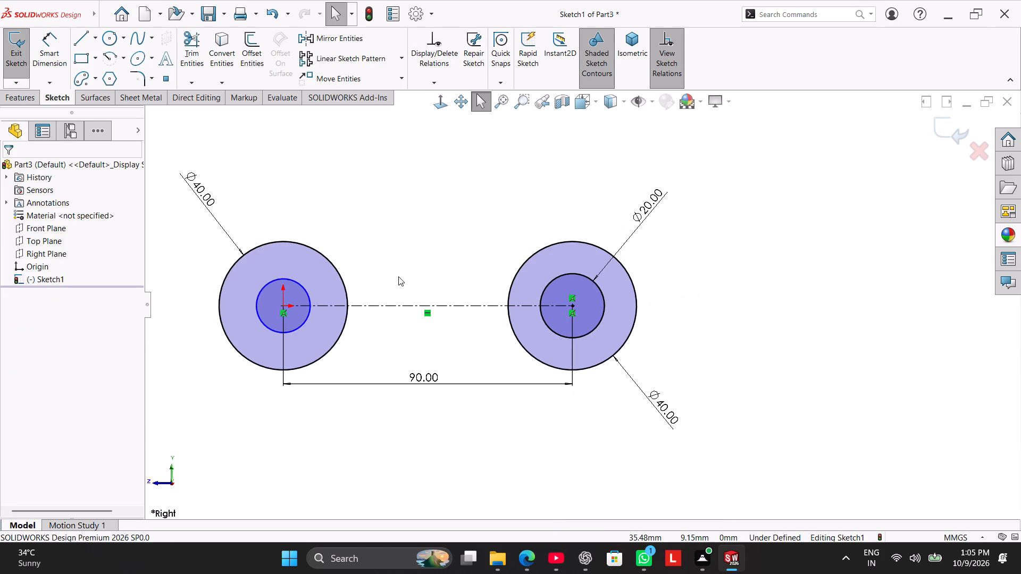
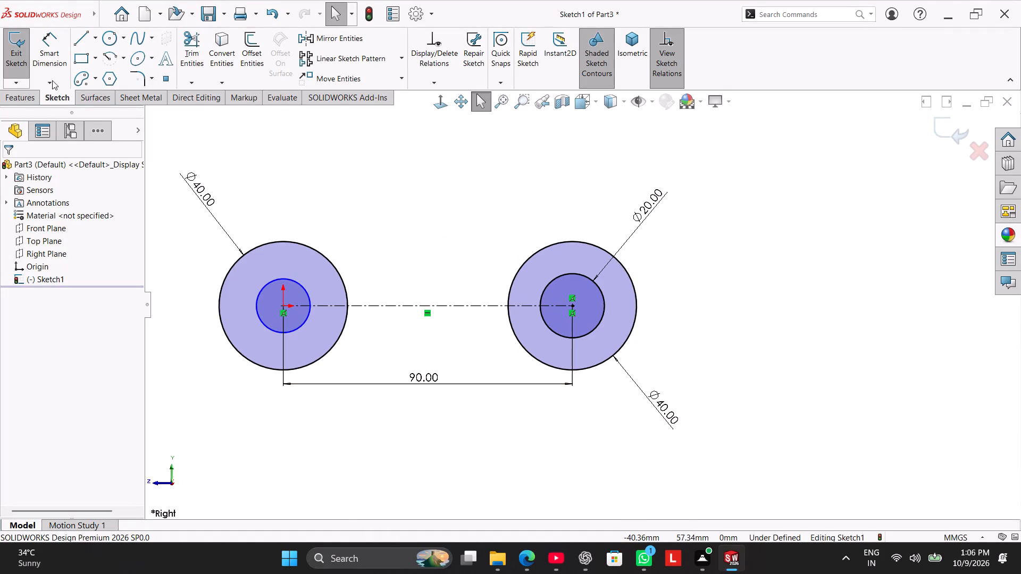
Dimension the undimensioned circle at the origin with a diameter of 70 mm and leave the dimension command.
left_click(60, 52)
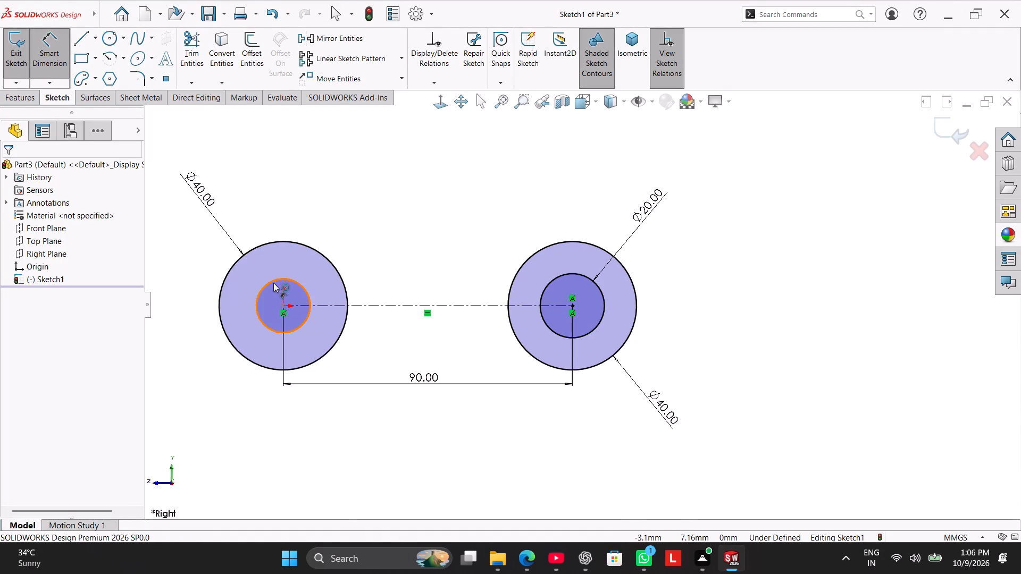
left_click(273, 283)
left_click(342, 201)
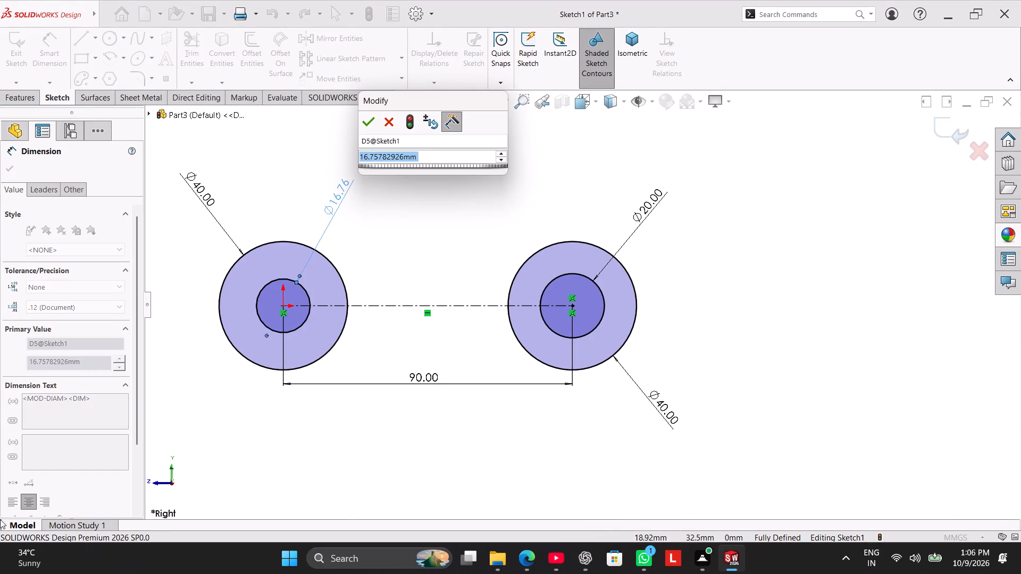
key("7")
key("0")
key("Return")
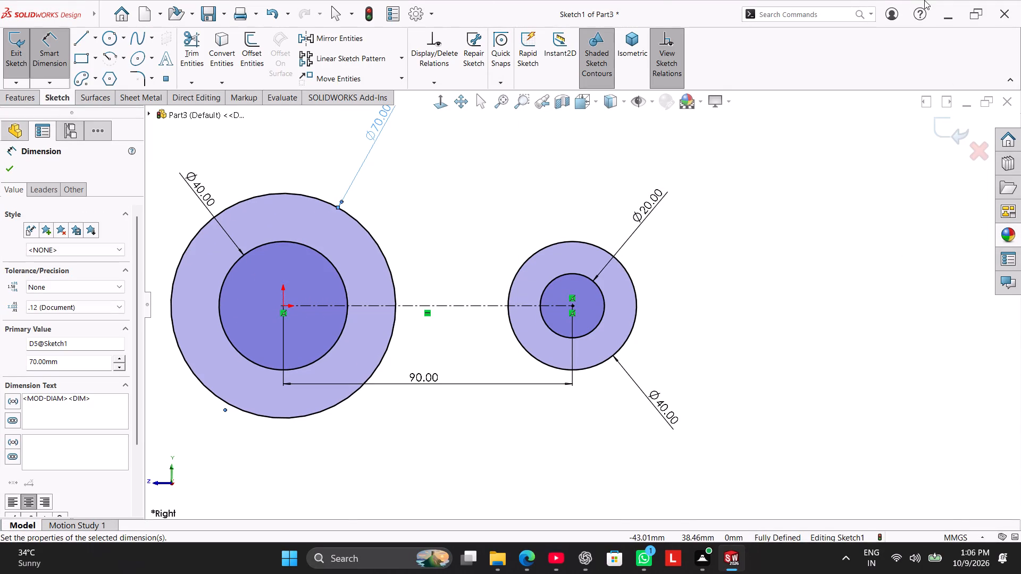
right_click(695, 190)
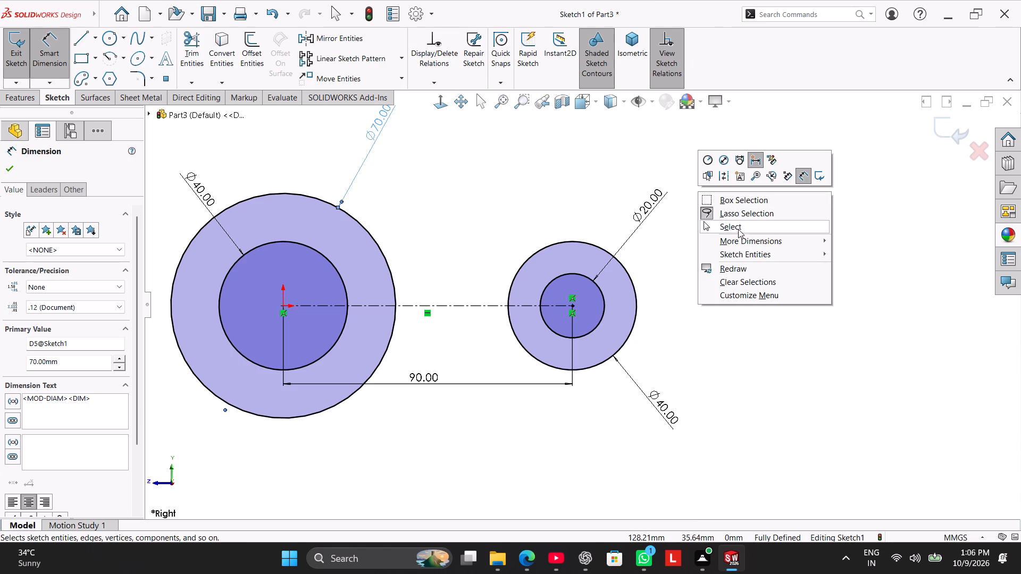
left_click(740, 231)
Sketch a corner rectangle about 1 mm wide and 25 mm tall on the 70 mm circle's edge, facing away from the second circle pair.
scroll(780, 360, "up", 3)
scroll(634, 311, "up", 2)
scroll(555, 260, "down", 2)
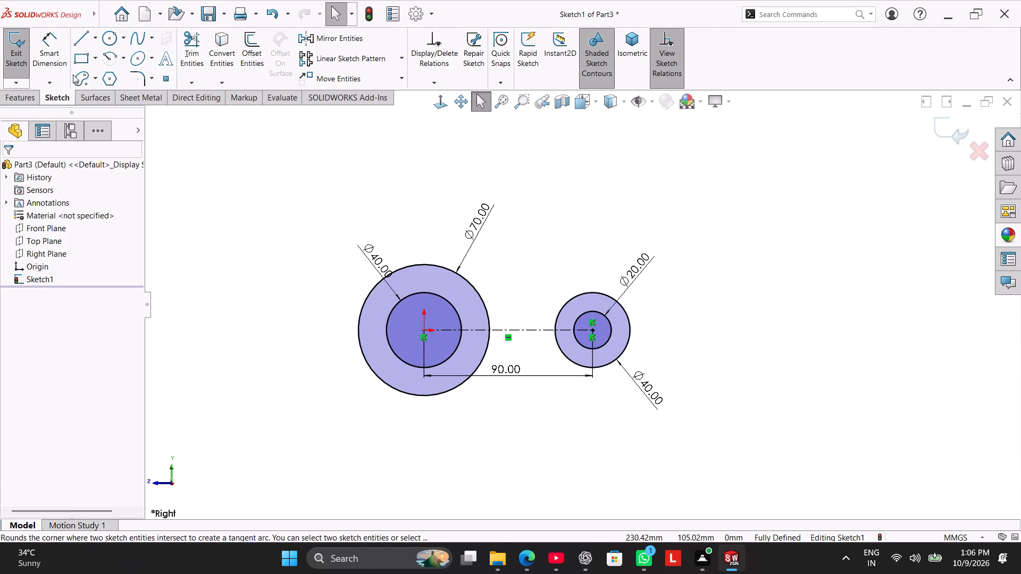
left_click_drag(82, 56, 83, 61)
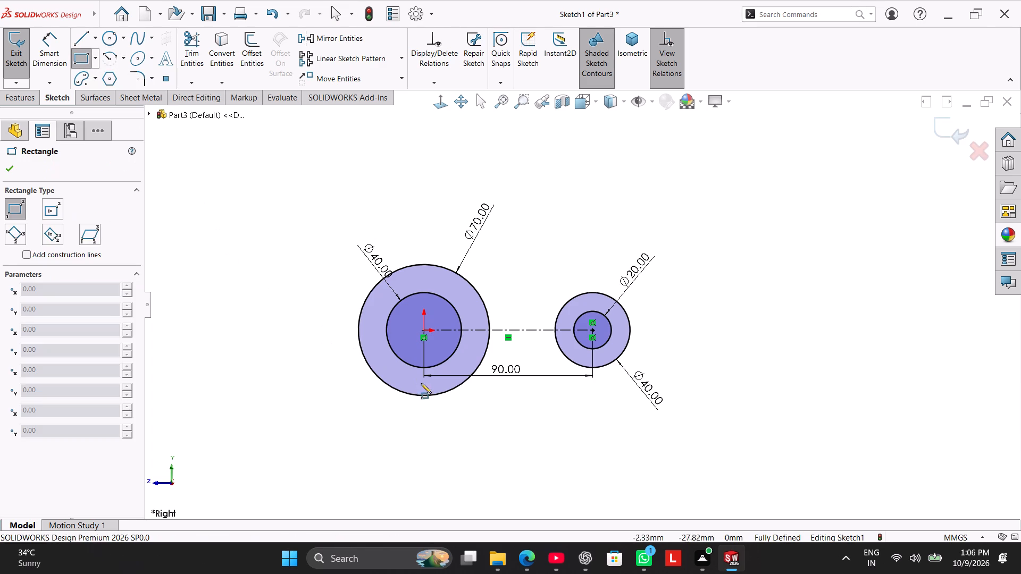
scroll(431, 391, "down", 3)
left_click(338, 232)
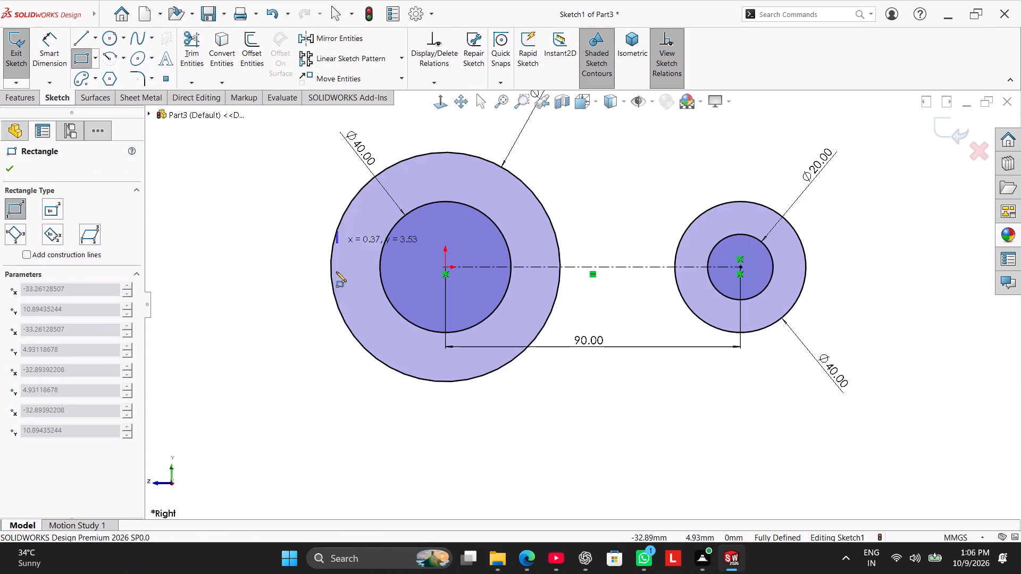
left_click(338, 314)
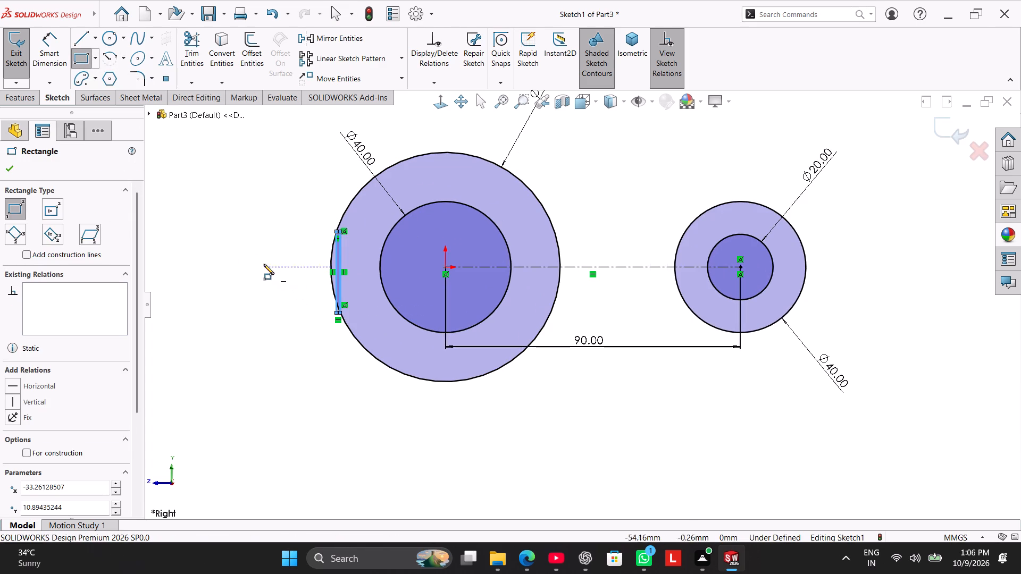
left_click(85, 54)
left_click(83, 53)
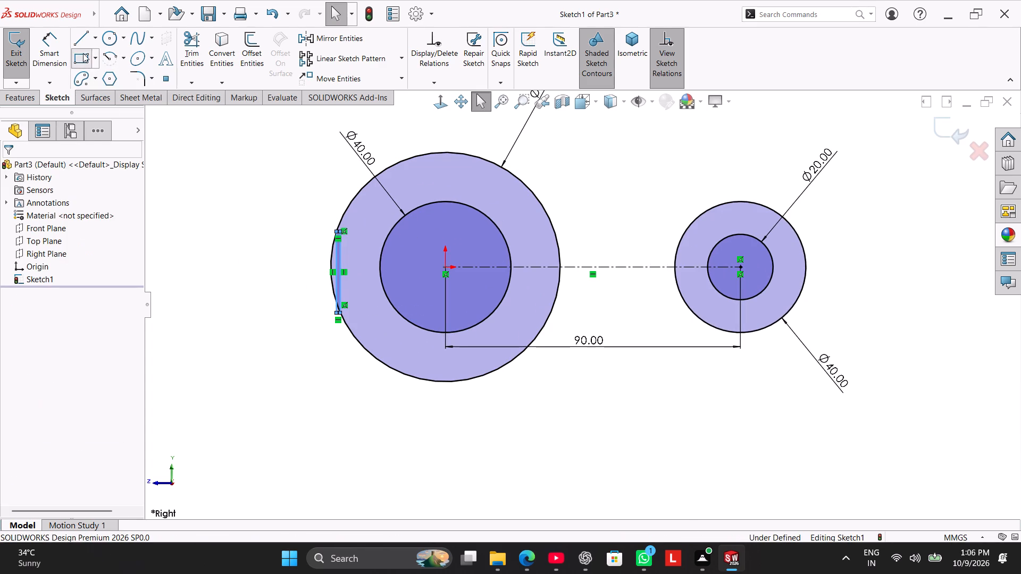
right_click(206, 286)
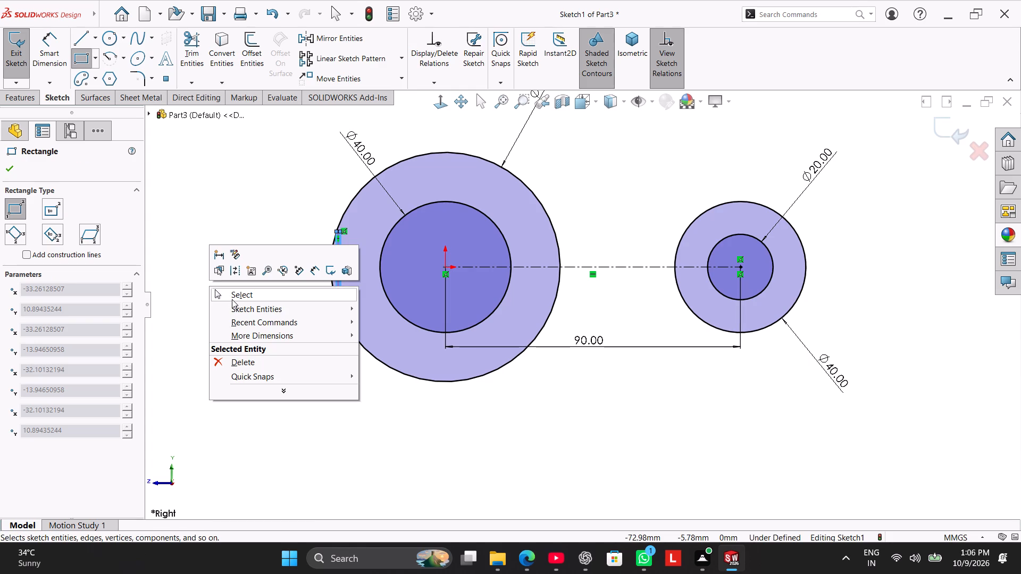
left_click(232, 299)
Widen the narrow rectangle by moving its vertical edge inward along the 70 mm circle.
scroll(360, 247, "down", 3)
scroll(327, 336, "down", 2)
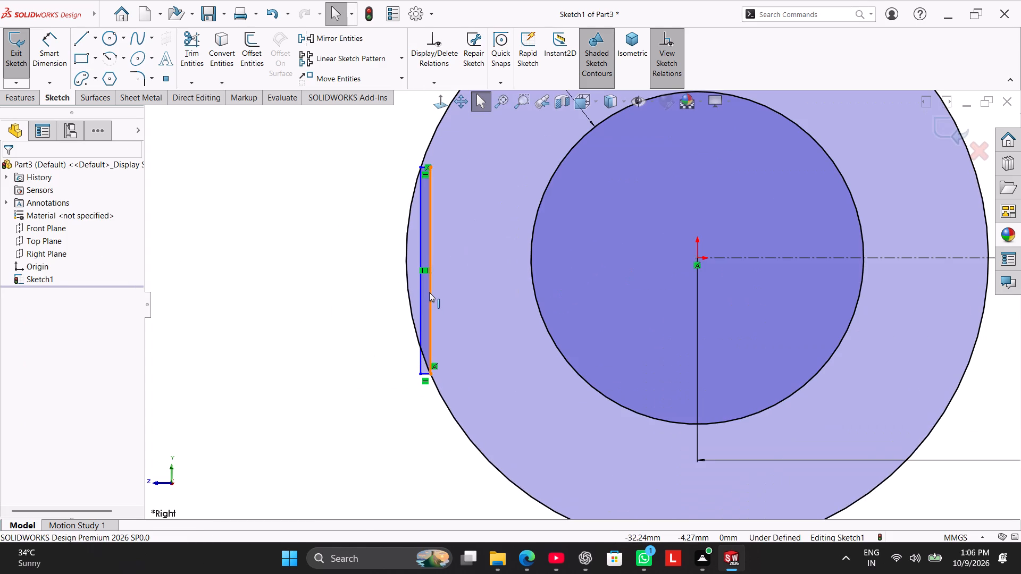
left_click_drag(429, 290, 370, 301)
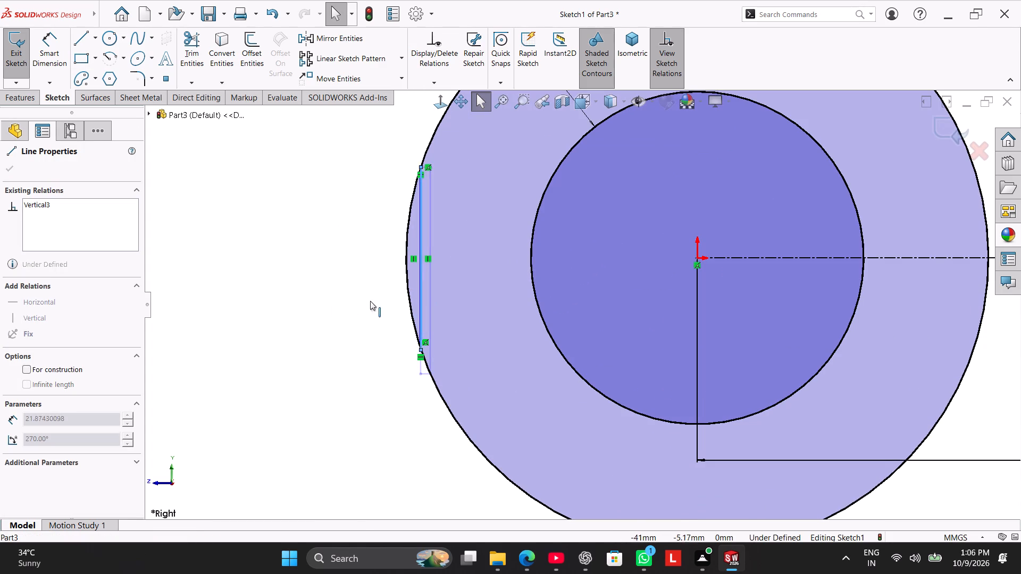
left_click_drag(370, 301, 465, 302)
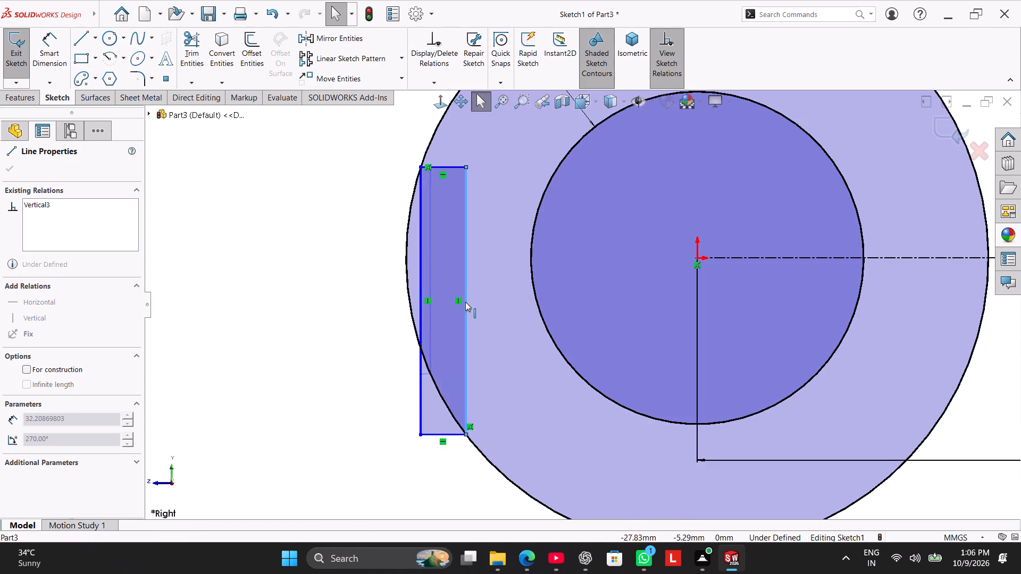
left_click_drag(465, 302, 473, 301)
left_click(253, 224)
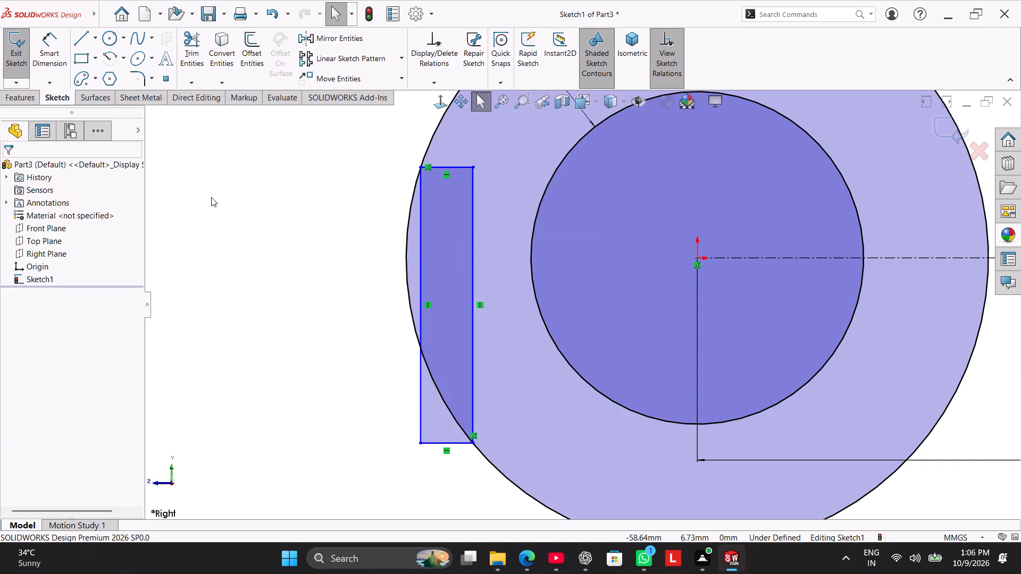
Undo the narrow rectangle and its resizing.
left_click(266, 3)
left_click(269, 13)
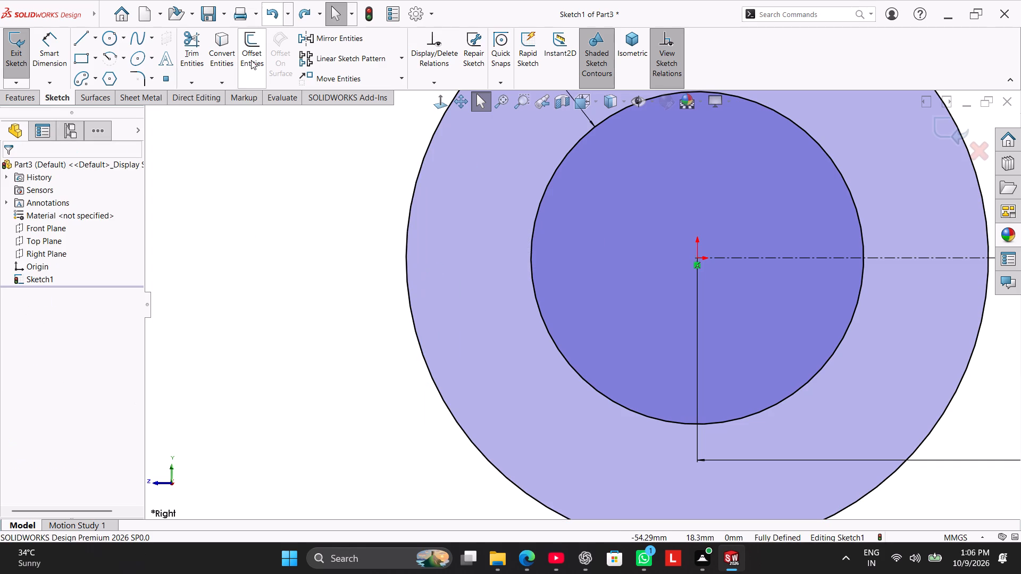
Sketch a corner rectangle about 10 mm wide and 28 mm tall, outward from the 70 mm circle's edge opposite the second circle pair.
left_click(76, 53)
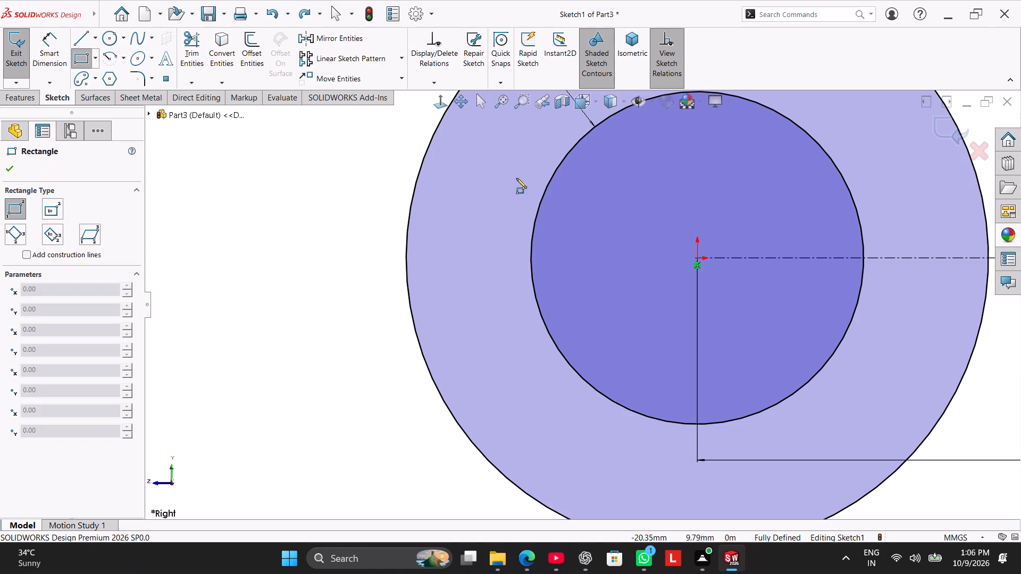
left_click(411, 192)
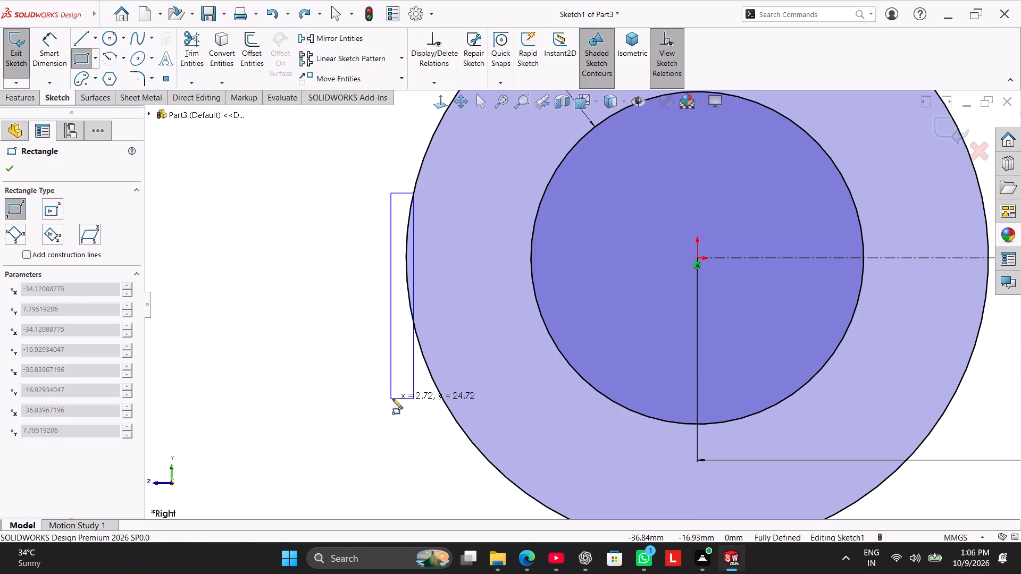
left_click(329, 429)
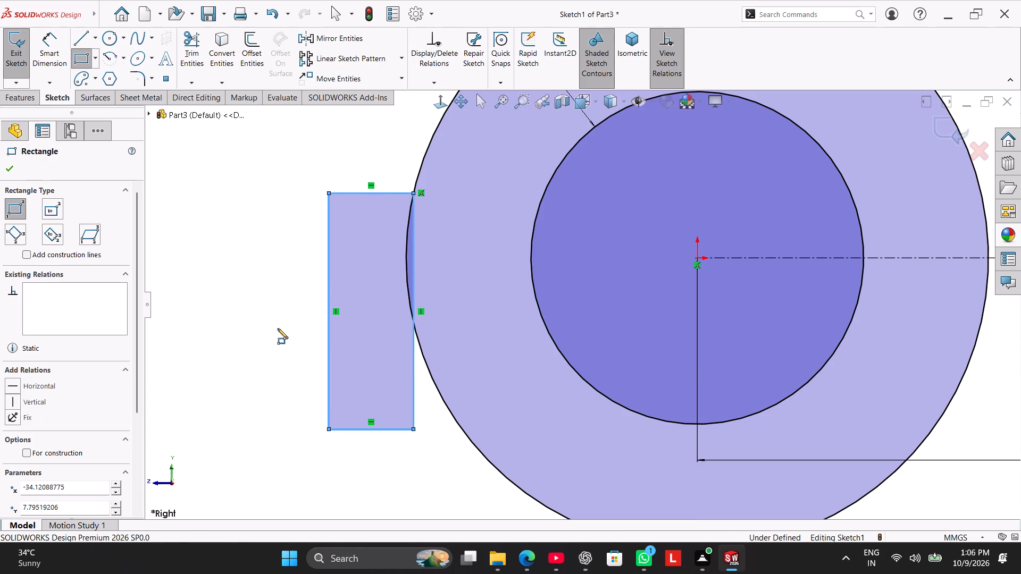
right_click(278, 327)
left_click(299, 339)
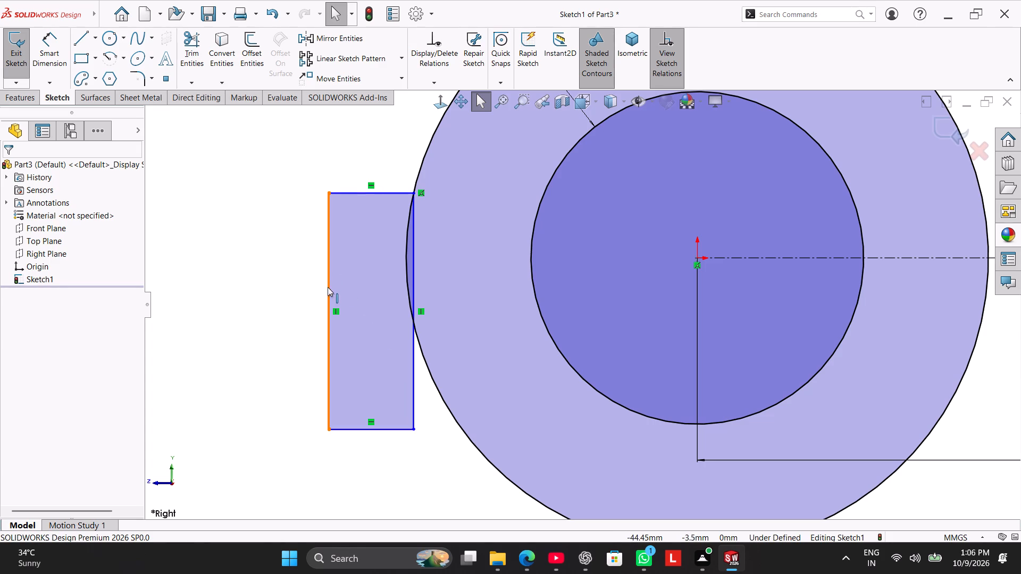
Add a Coincident relation between the midpoint of the rectangle's outer vertical edge and the centerline.
left_click(330, 313, "ctrl")
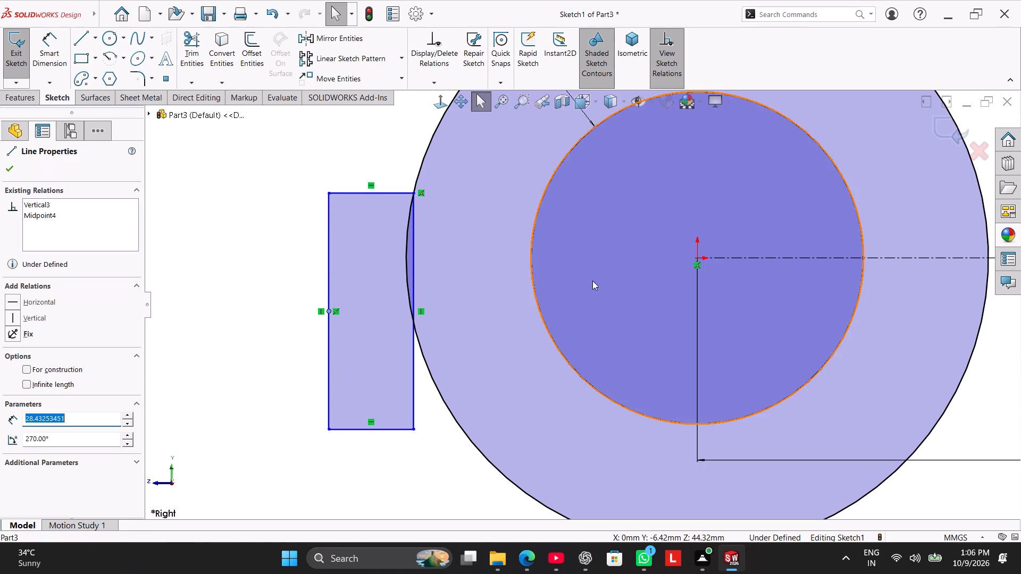
left_click(729, 260, "ctrl")
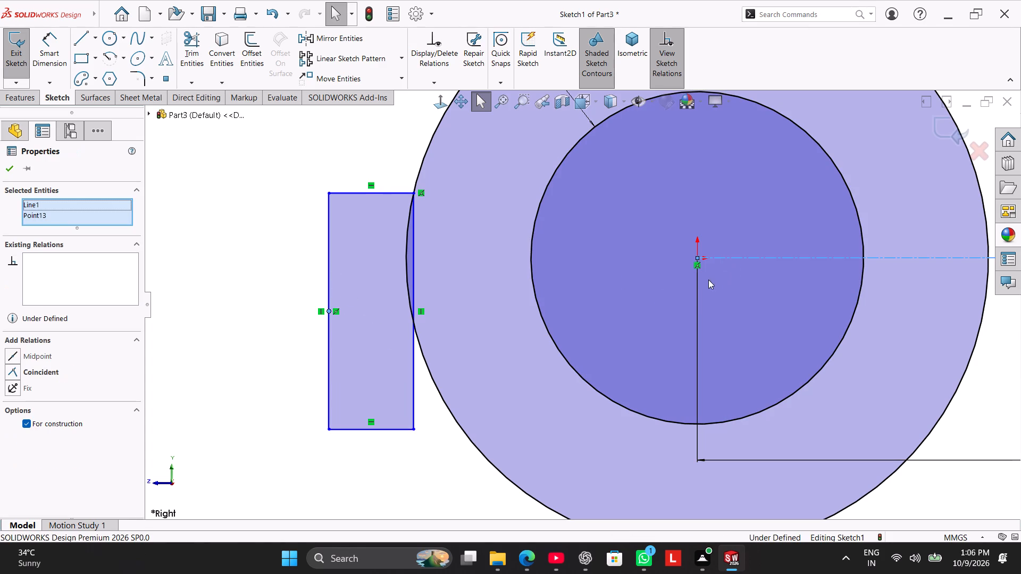
left_click(41, 370)
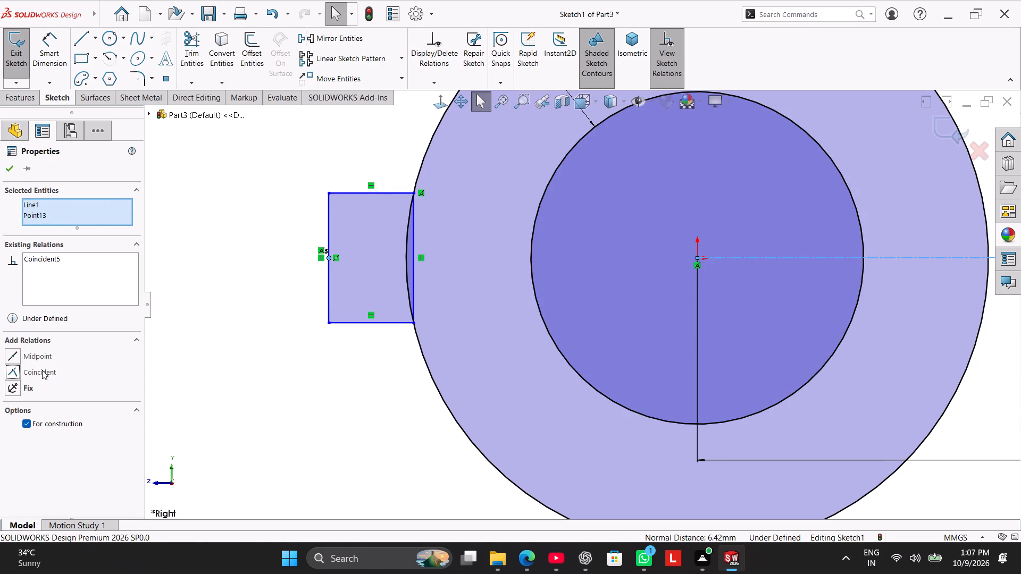
left_click(235, 358)
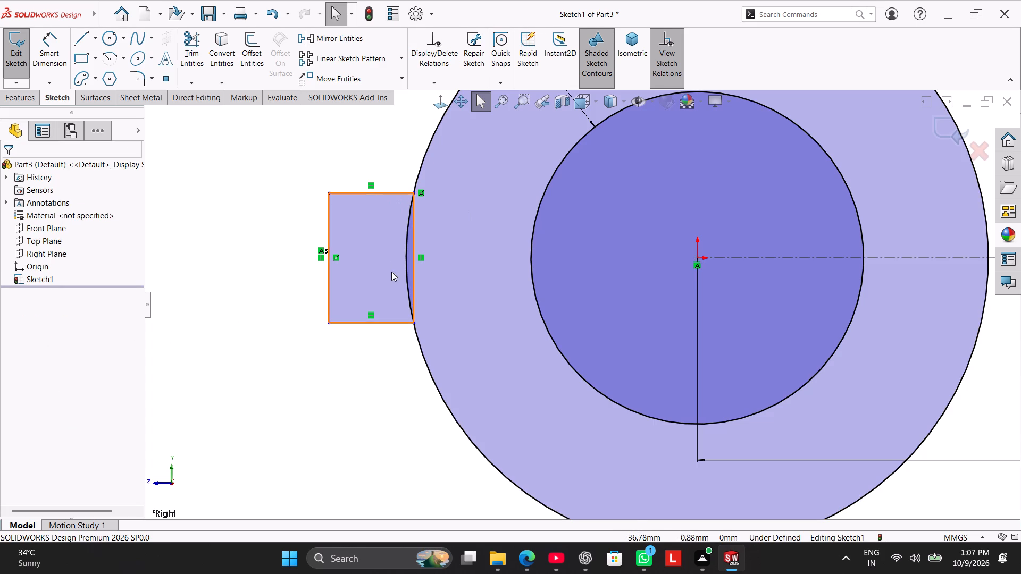
Stretch the rectangle to about 25 mm tall by moving its lower edge away from the centerline.
left_click_drag(392, 325, 394, 364)
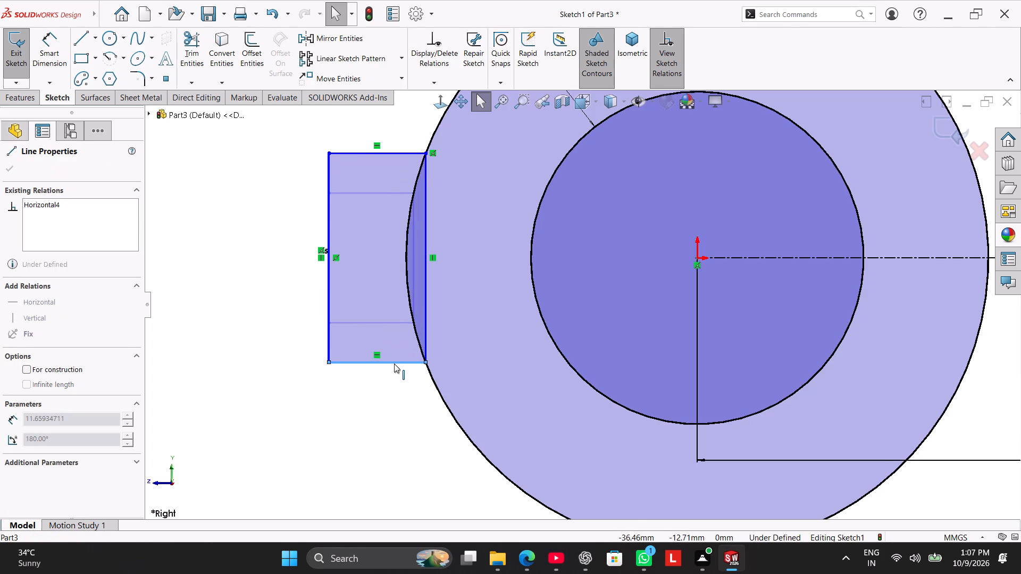
left_click_drag(394, 364, 392, 361)
left_click(273, 288)
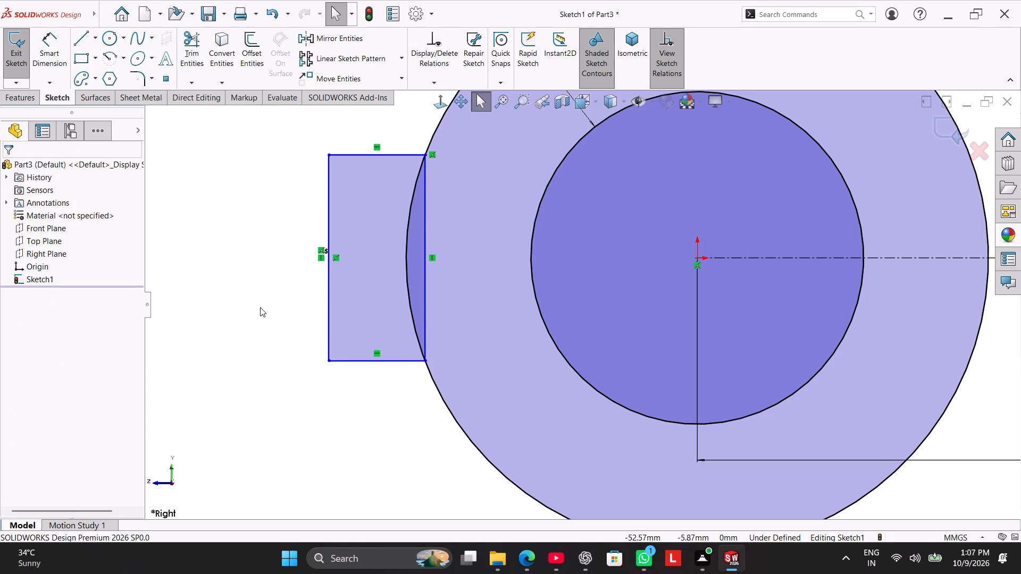
Dimension the rectangle's outer vertical edge at 20 mm and leave the dimension command.
left_click(46, 59)
left_click(330, 263)
left_click(286, 254)
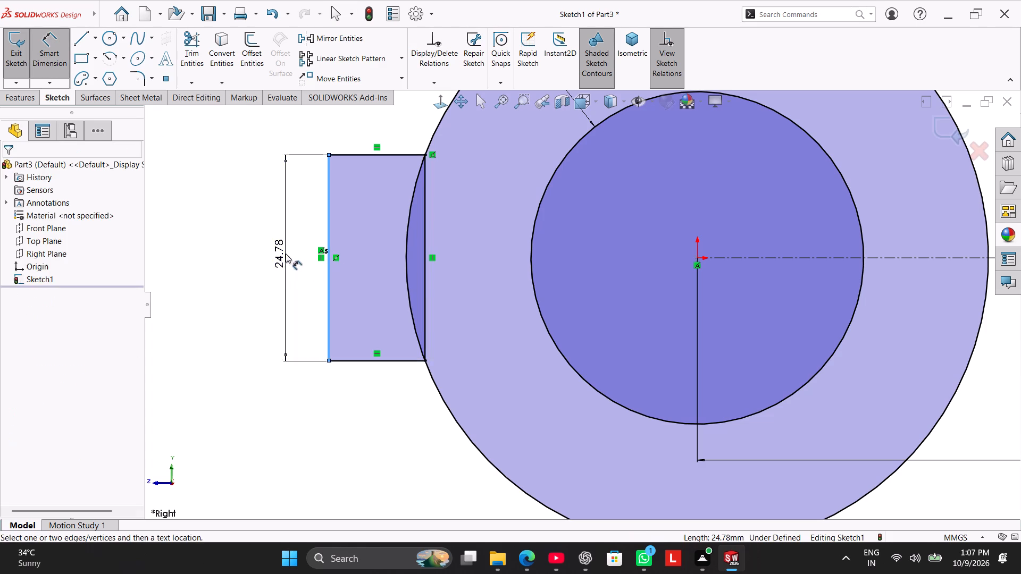
type("20")
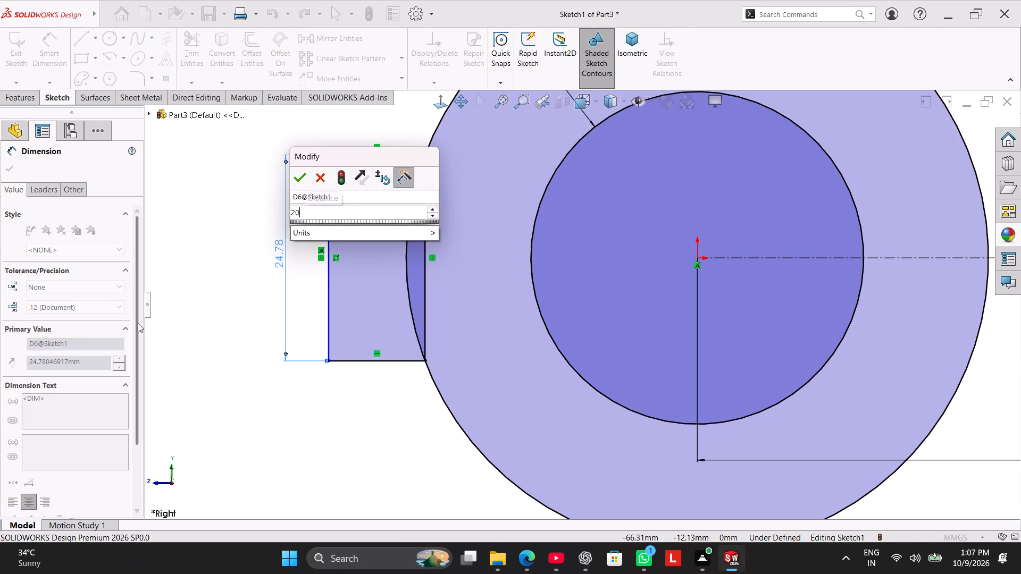
key("Return")
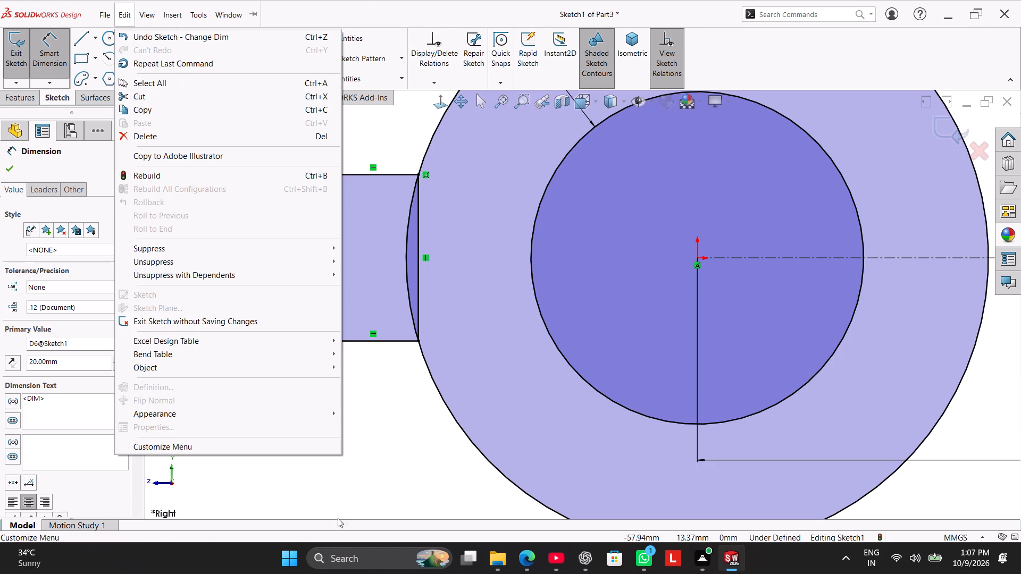
left_click(382, 434)
left_click_drag(328, 298, 314, 280)
left_click(38, 60)
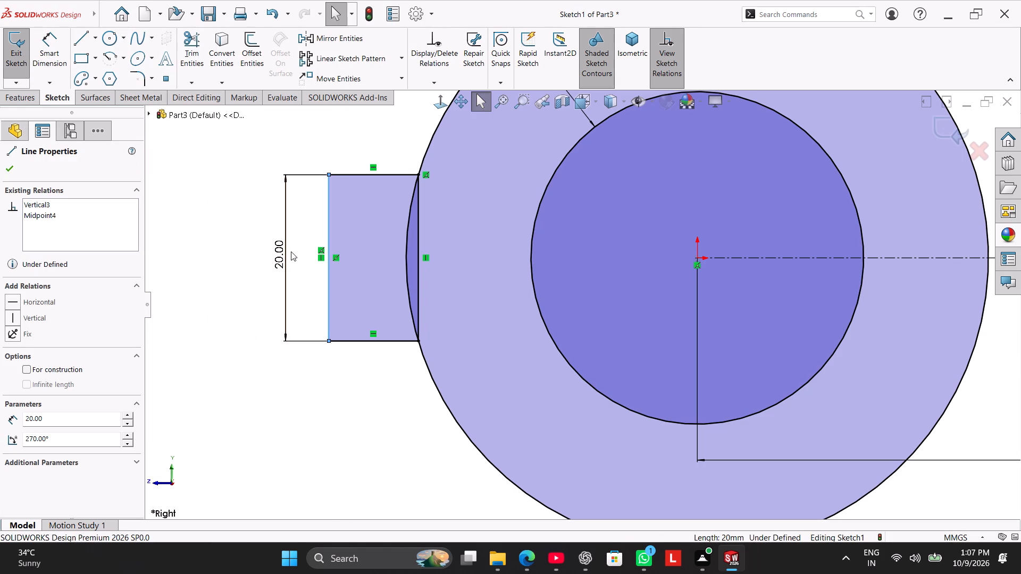
left_click(300, 267)
Move the rectangle's outer vertical edge toward the 70 mm circle, to about 42 mm from the origin.
left_click_drag(328, 285, 325, 278)
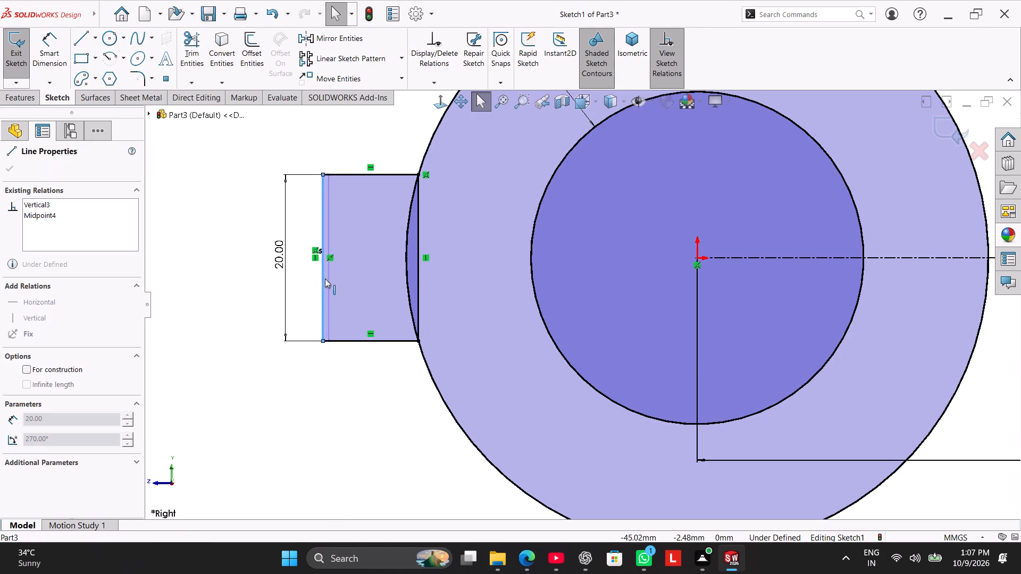
left_click_drag(325, 278, 351, 278)
left_click_drag(412, 339, 421, 382)
left_click(365, 379)
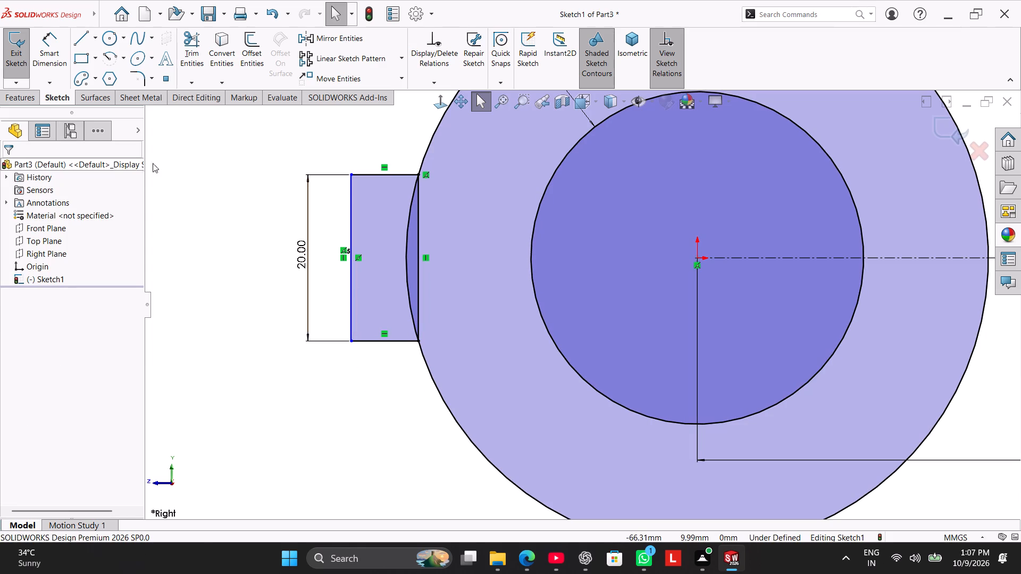
Dimension the distance from the origin to the rectangle's outer vertical edge at 40 mm and leave the dimension command.
left_click(56, 44)
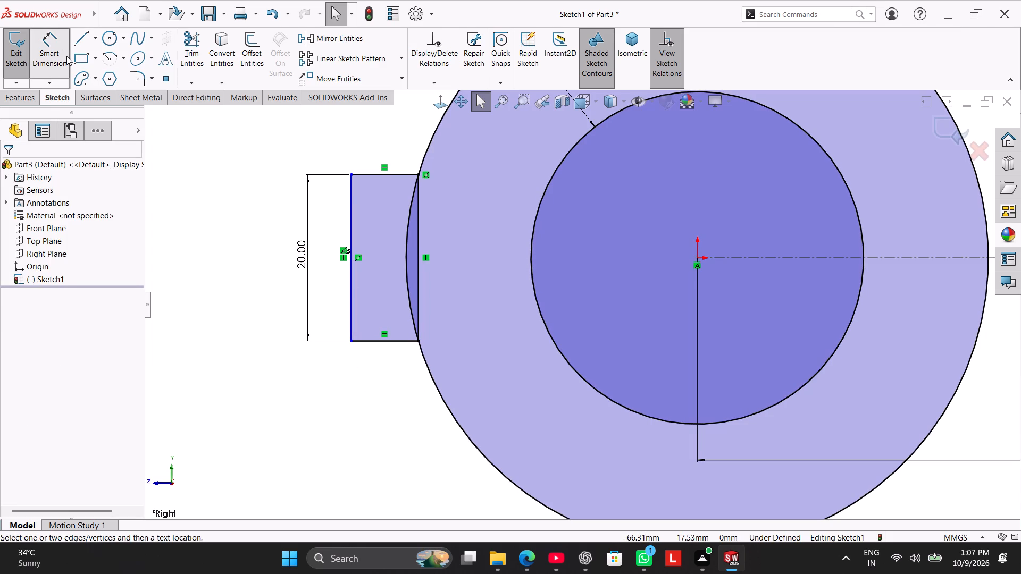
left_click(699, 257)
left_click(350, 220)
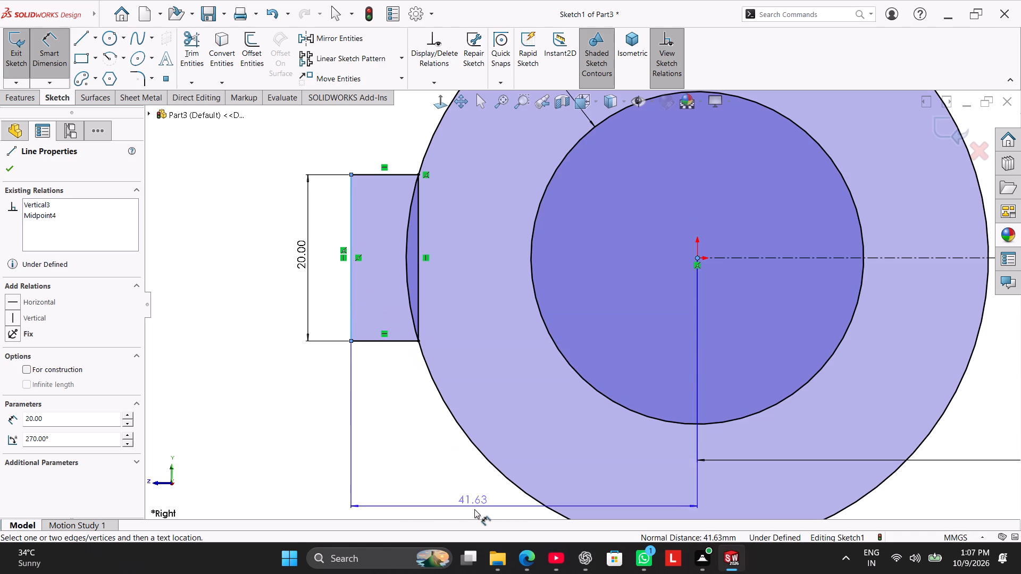
scroll(474, 508, "up", 1)
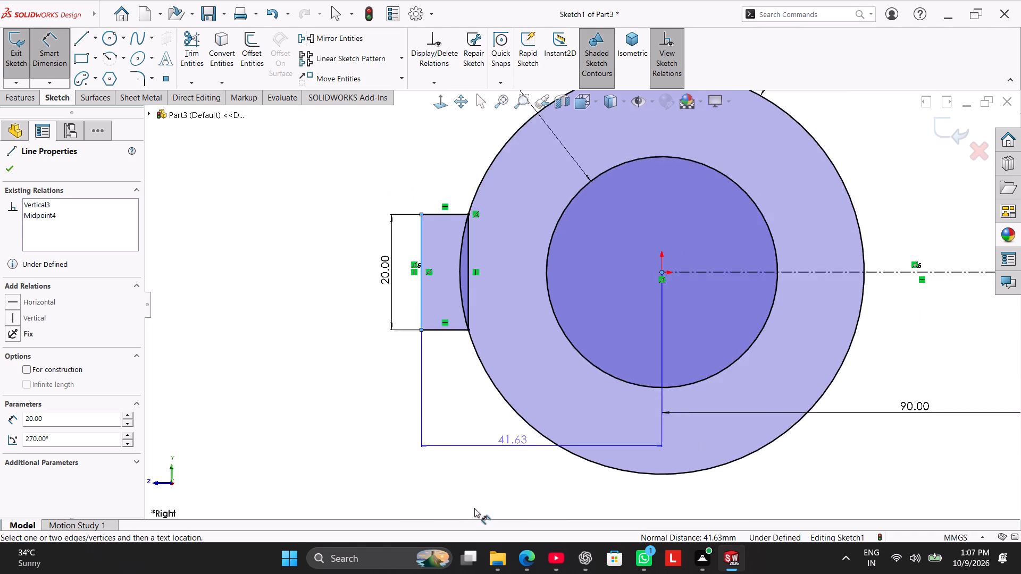
scroll(474, 508, "up", 2)
left_click(546, 466)
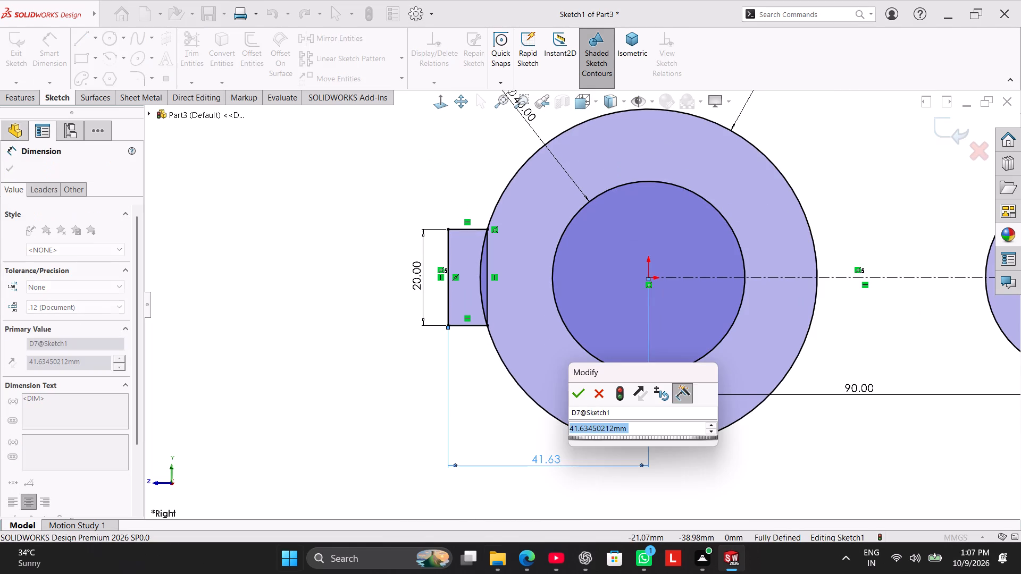
type("40")
key("Return")
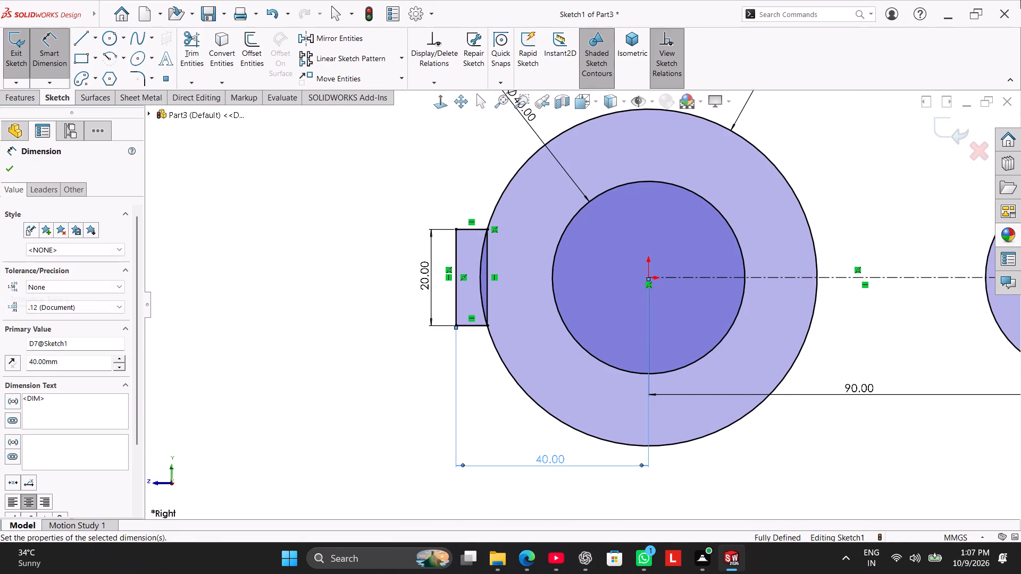
right_click(406, 201)
left_click(456, 227)
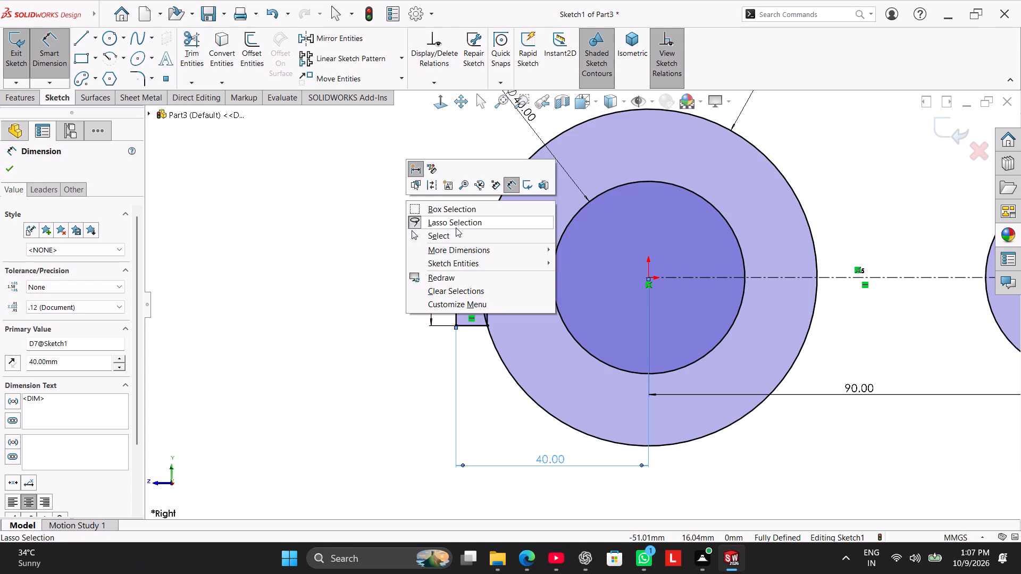
right_click(424, 207)
left_click(457, 240)
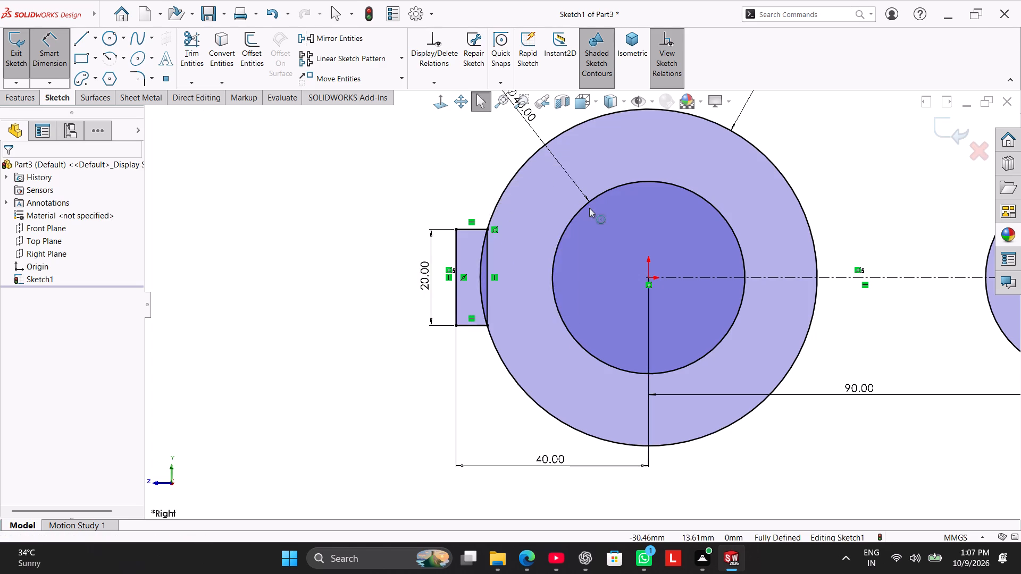
Trim away the rectangle's inner vertical edge and the 70 mm circle's arc inside the tab, then leave the trim command.
scroll(776, 213, "down", 5)
scroll(435, 138, "up", 5)
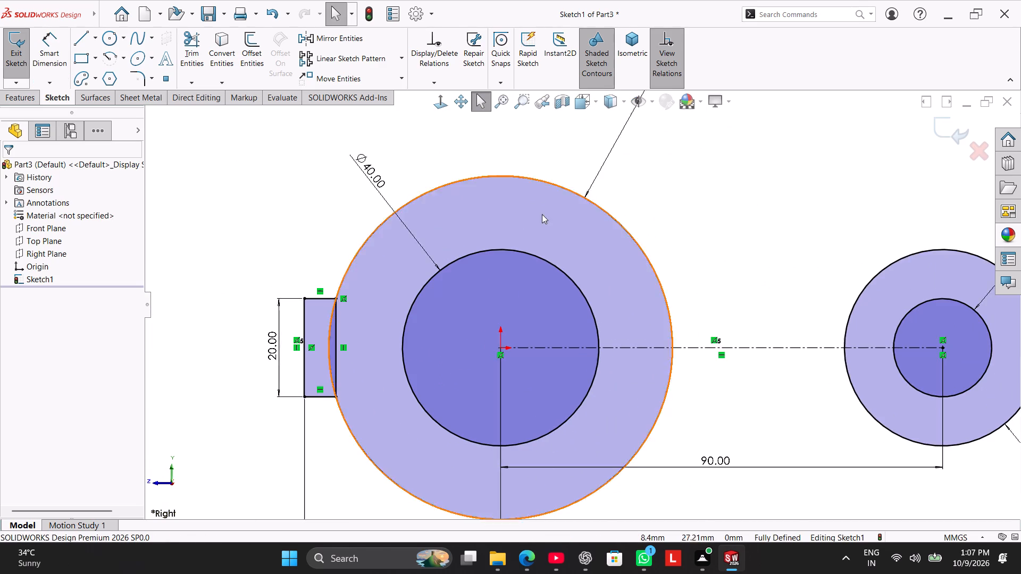
scroll(542, 214, "up", 3)
scroll(597, 313, "down", 3)
scroll(529, 325, "up", 4)
scroll(519, 323, "down", 4)
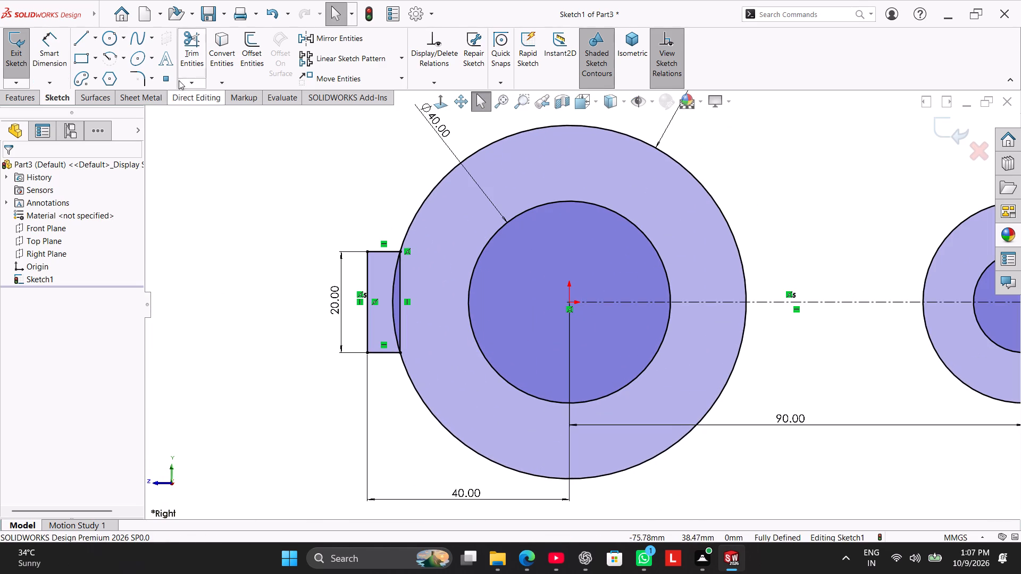
left_click(192, 55)
scroll(405, 302, "down", 6)
left_click_drag(461, 180, 435, 221)
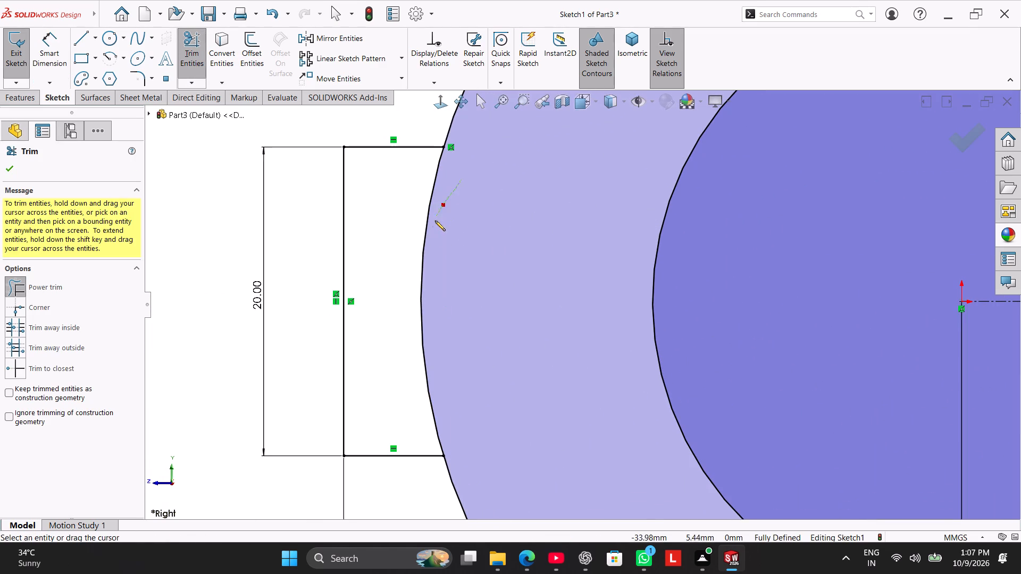
left_click_drag(435, 221, 413, 271)
scroll(438, 314, "up", 7)
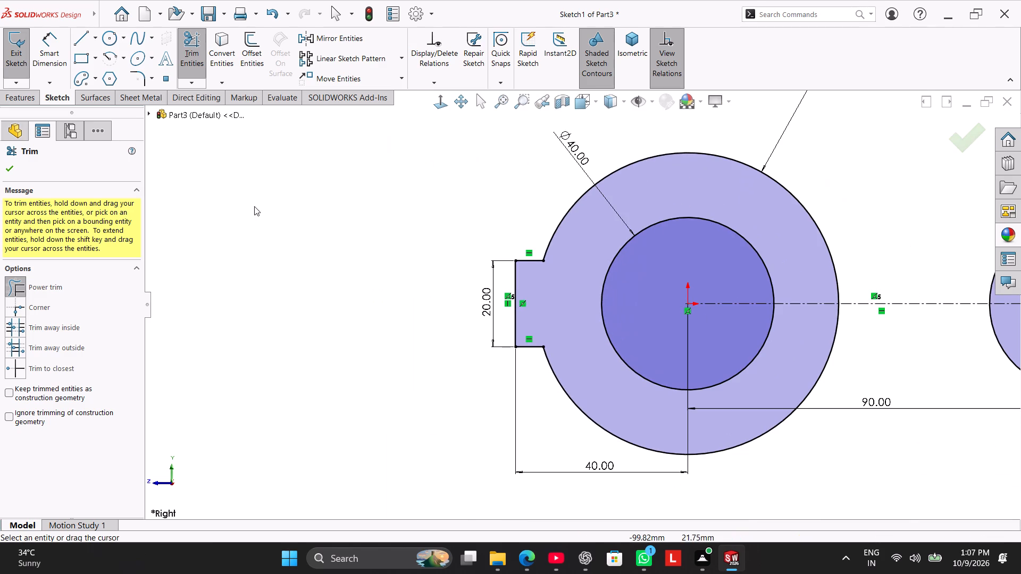
right_click(254, 206)
left_click(316, 241)
Sketch a horizontal line about 56 mm long from the 70 mm circle's top point, continuing with a sloped line to the small end's 40 mm circle.
scroll(748, 259, "up", 5)
scroll(772, 252, "down", 2)
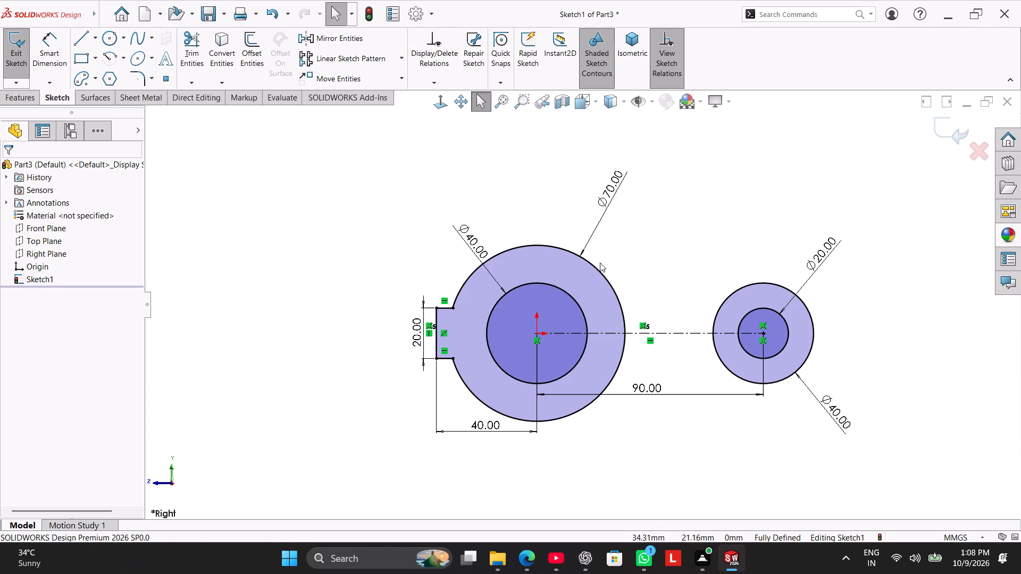
left_click(75, 37)
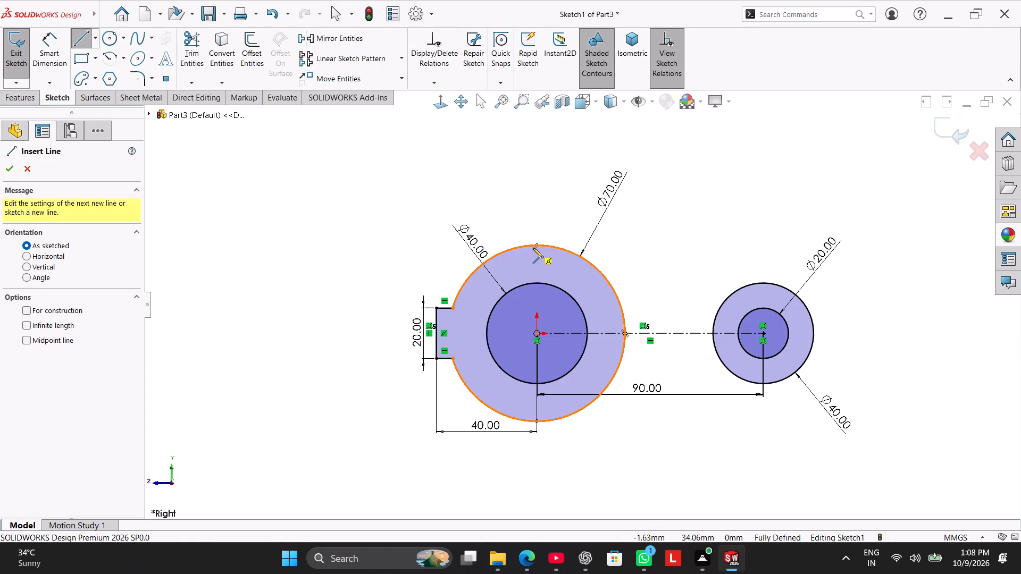
left_click(537, 246)
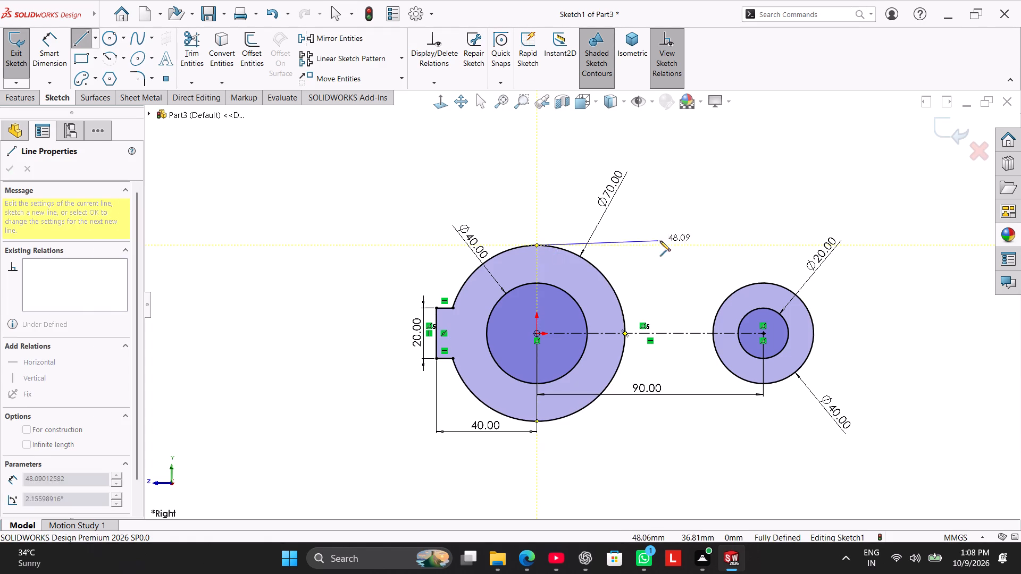
left_click(678, 247)
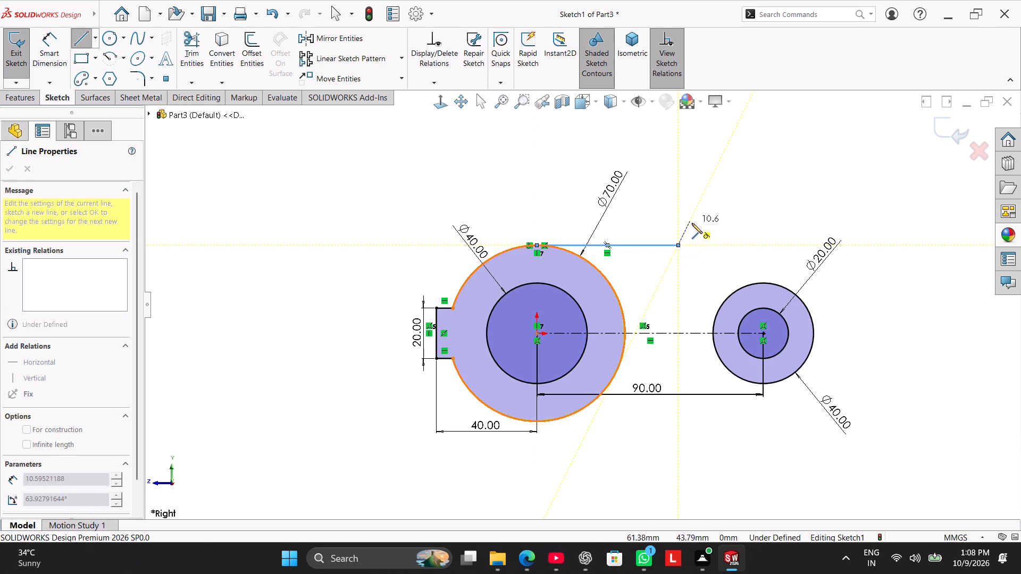
left_click(786, 286)
right_click(771, 234)
left_click(791, 239)
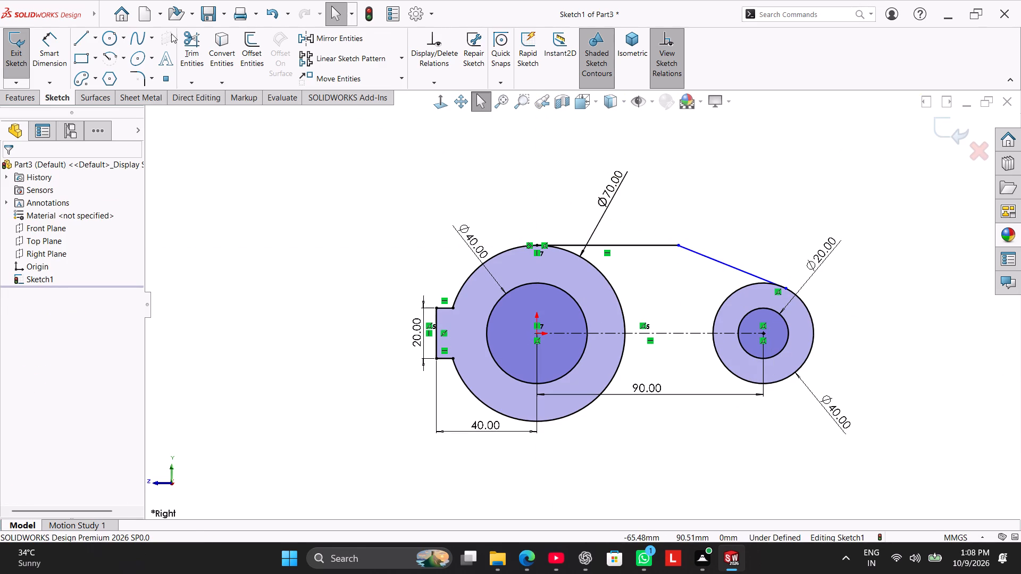
Dimension the upper horizontal line's length at 50 mm and leave the dimension command.
left_click(61, 45)
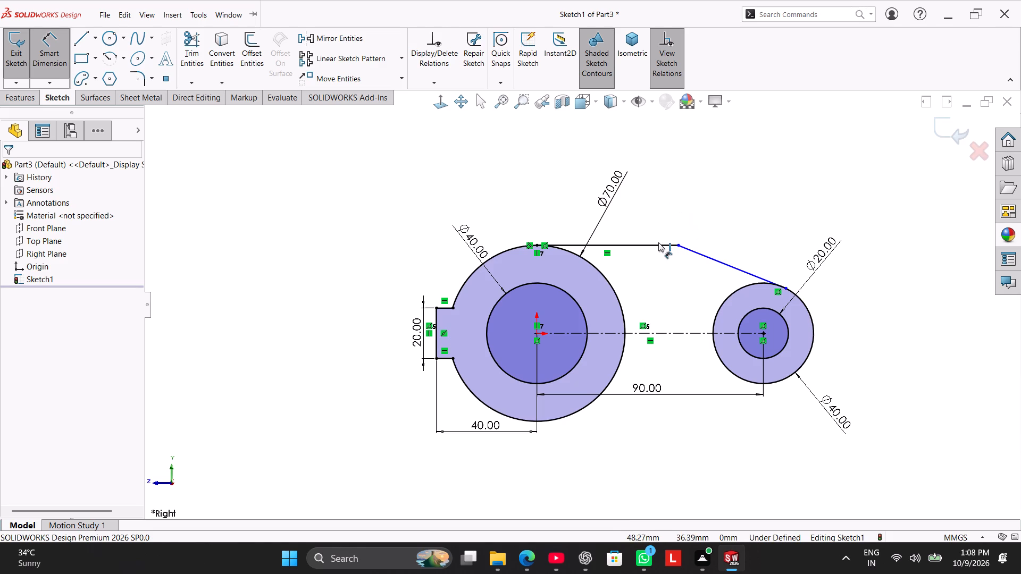
left_click(658, 242)
left_click(622, 204)
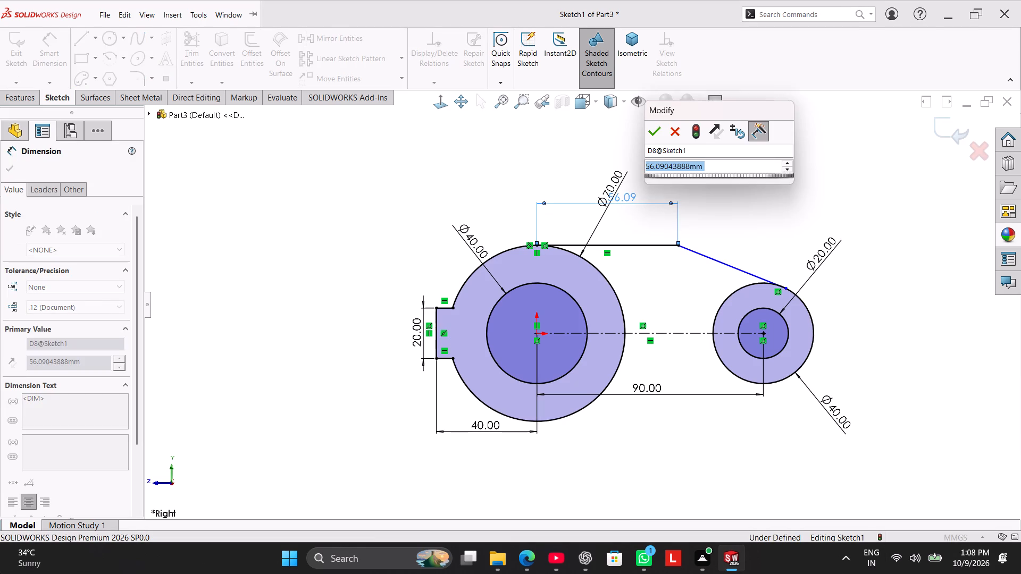
type("50")
key("Return")
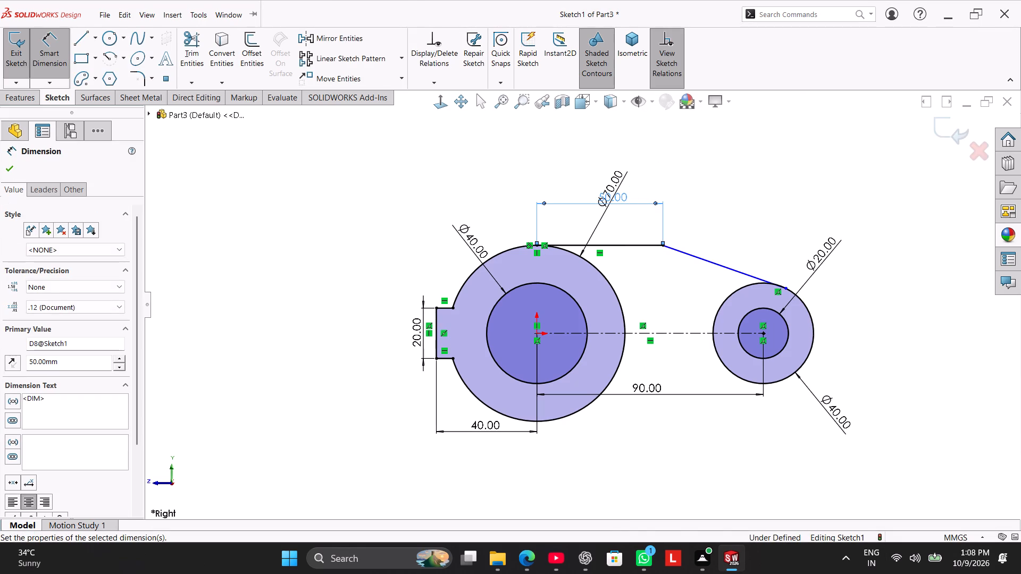
right_click(729, 187)
left_click(765, 218)
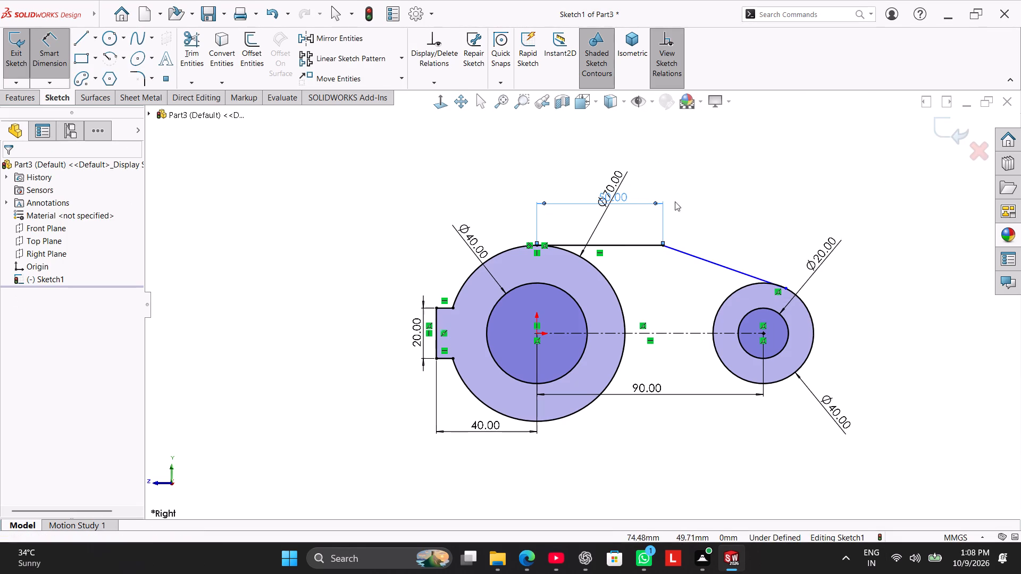
Move the 70 mm diameter dimension text clear of the 50 mm dimension, placing it near the horizontal line's outer end.
left_click_drag(617, 180, 687, 222)
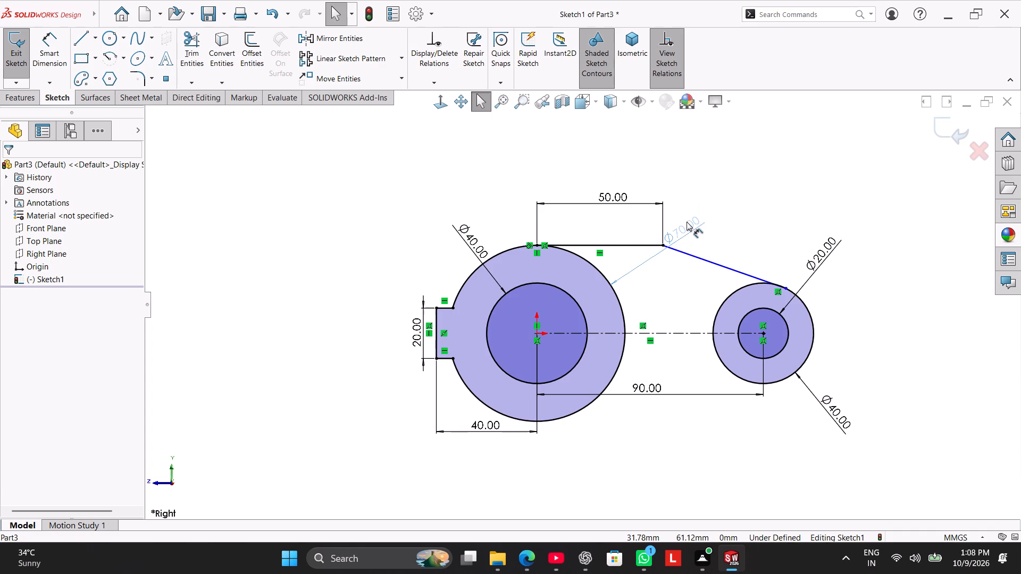
left_click_drag(687, 222, 675, 220)
left_click(522, 182)
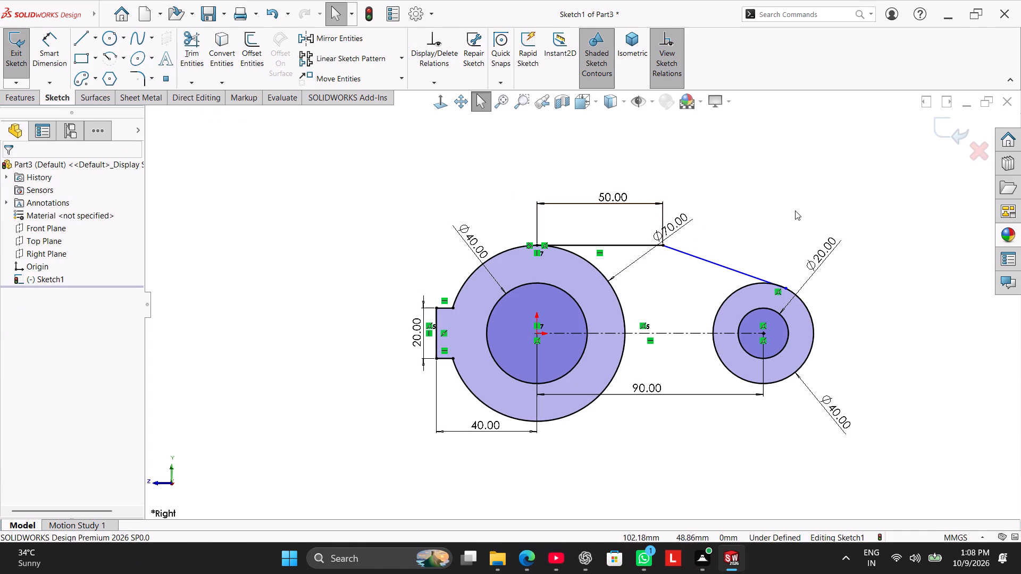
Add a Tangent relation between the sloped line and the small end's outer 40 mm circle.
left_click(753, 278, "ctrl")
left_click(753, 286, "ctrl")
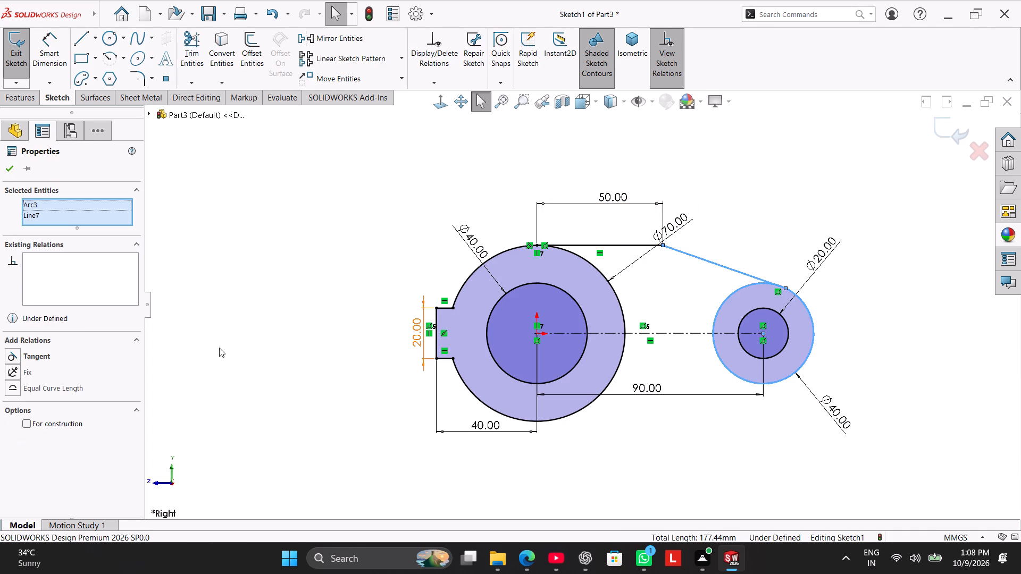
left_click(39, 356)
left_click(228, 290)
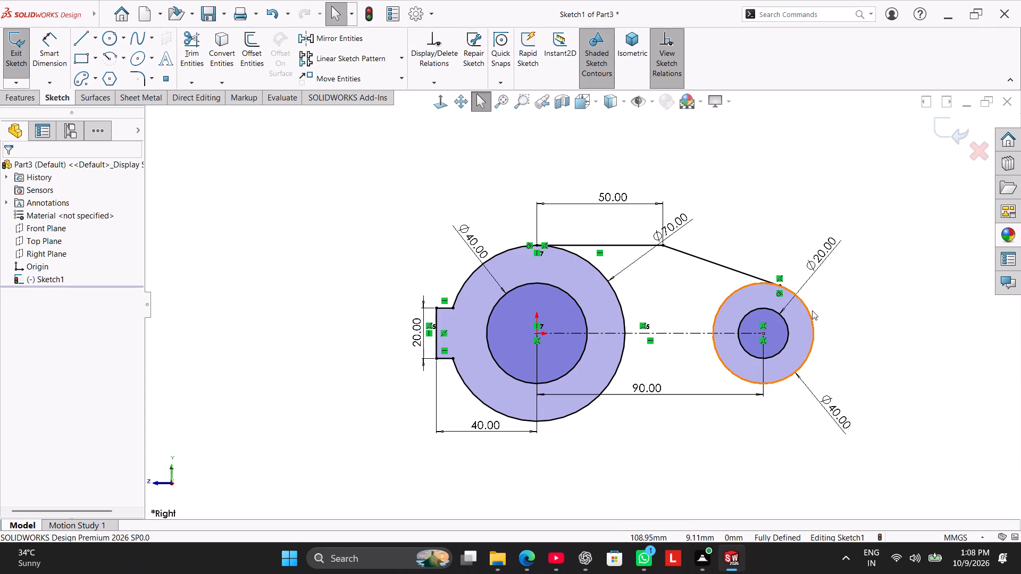
left_click(751, 205)
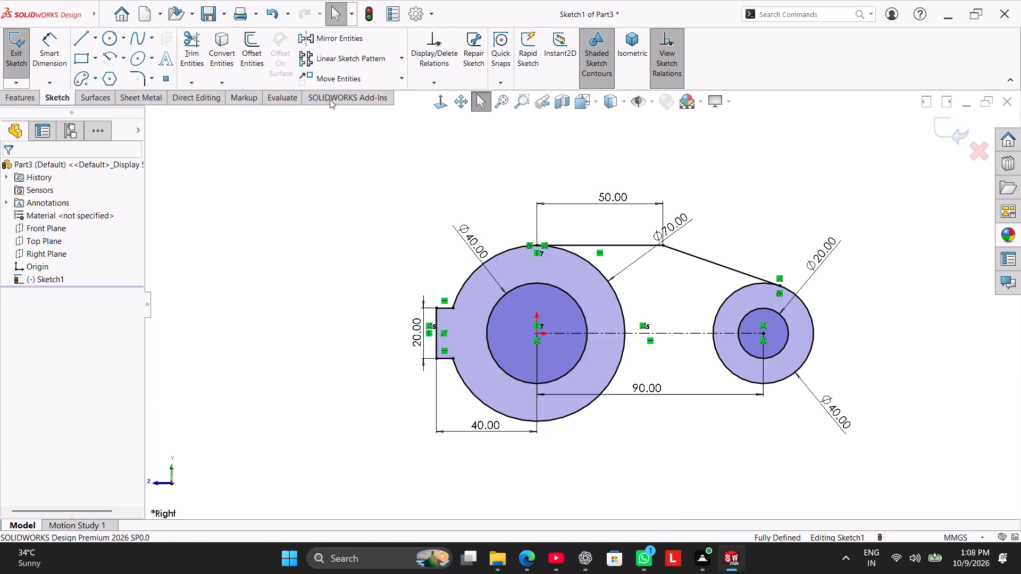
Mirror the upper horizontal line and the sloped line about the horizontal centerline.
left_click(683, 333, "ctrl")
left_click(721, 264, "ctrl")
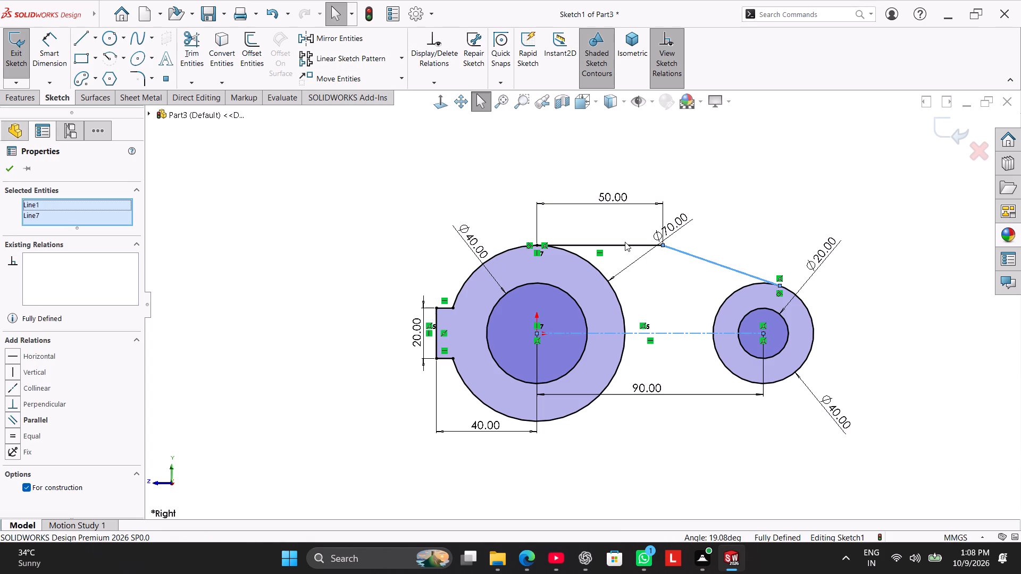
left_click(629, 245, "ctrl")
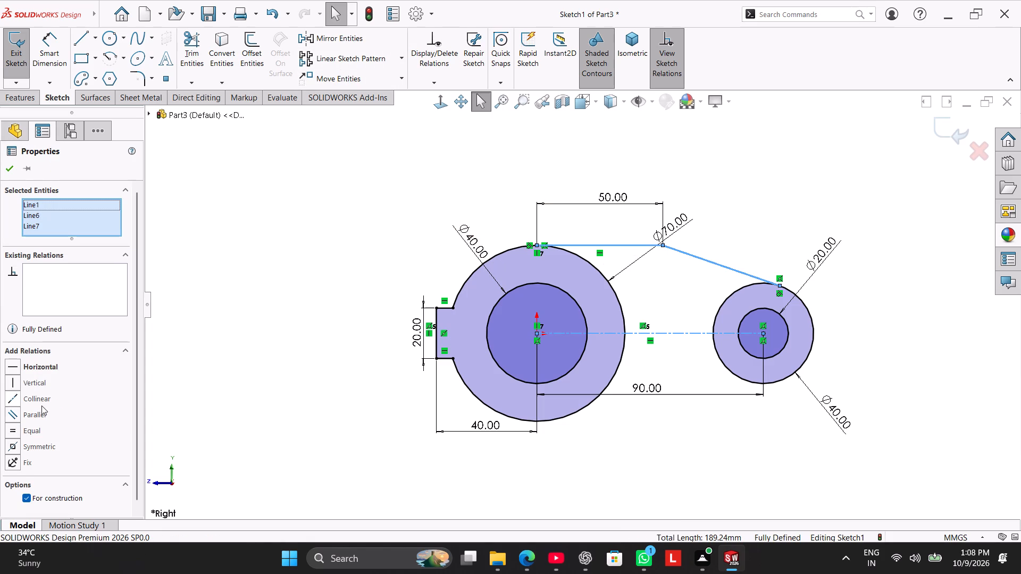
left_click(353, 38)
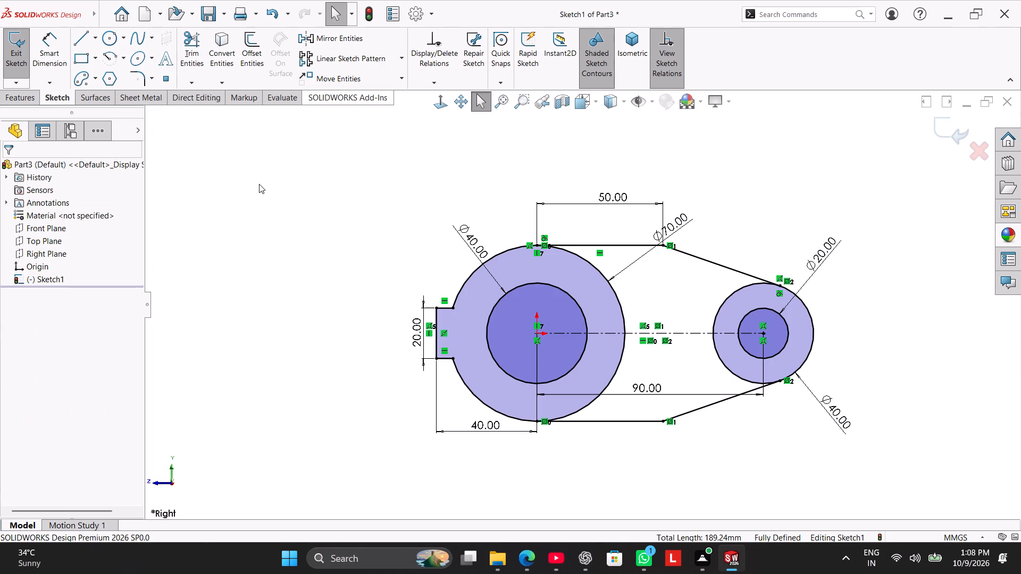
left_click(258, 184)
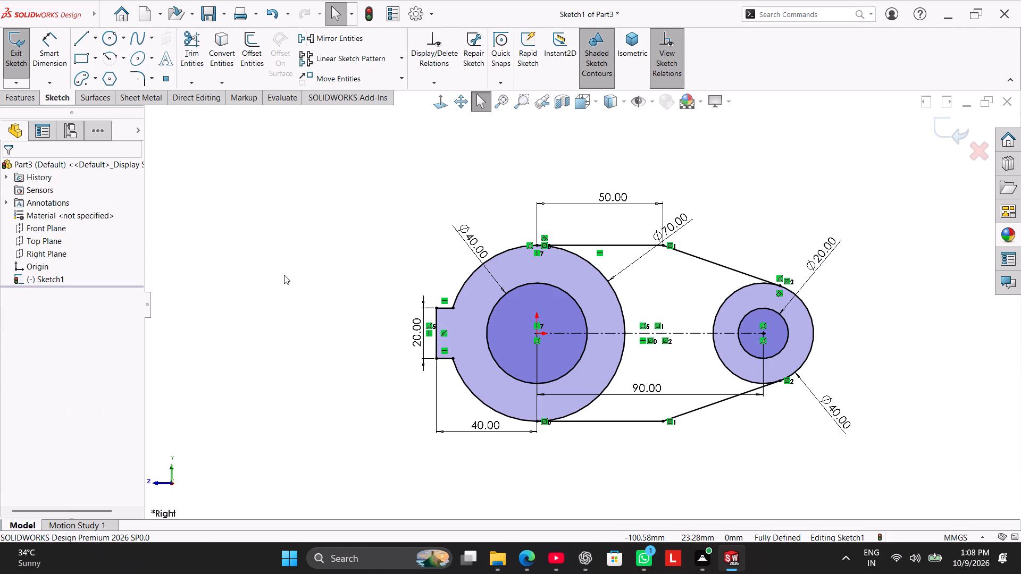
Set up an Extruded Boss of the large tabbed ring and the small ring, starting at a 50 mm offset from the sketch plane.
scroll(299, 273, "up", 2)
left_click(16, 96)
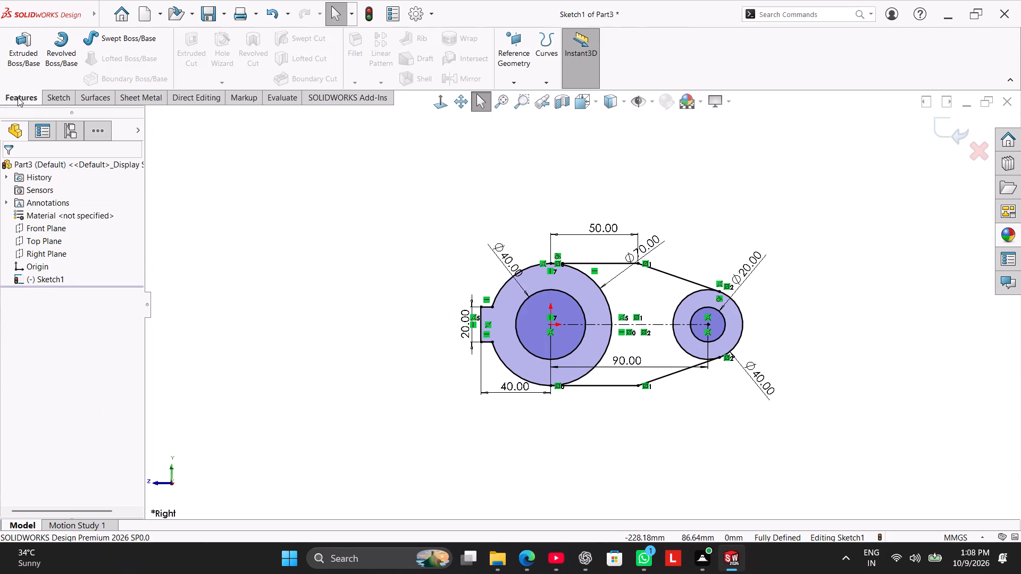
left_click(21, 44)
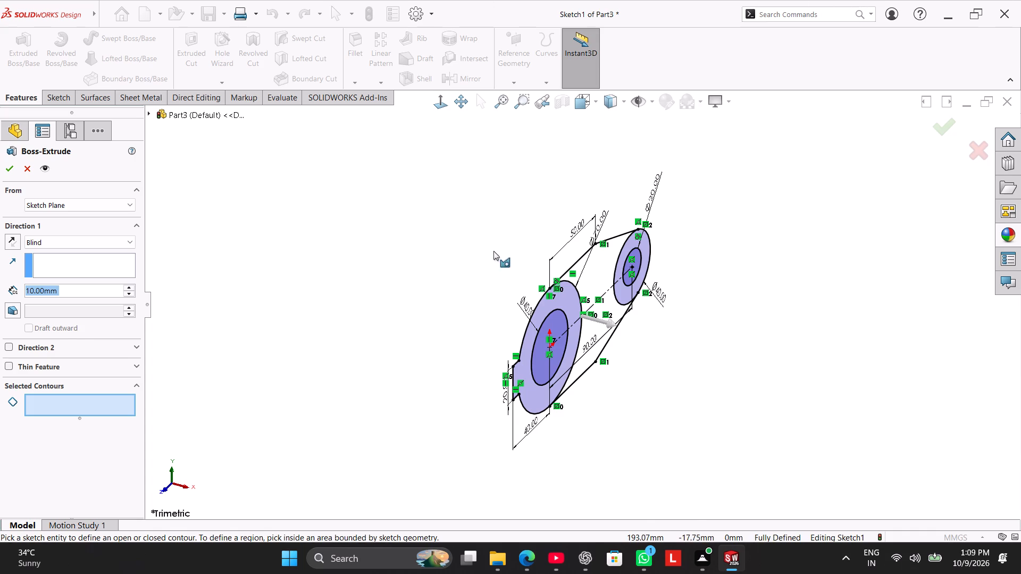
left_click(96, 209)
left_click(95, 246)
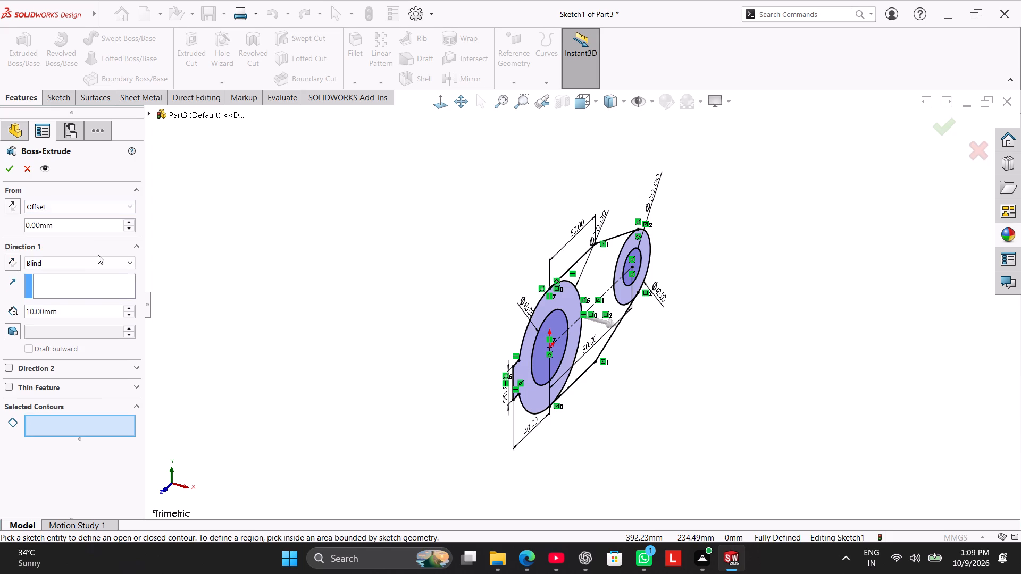
double_click(88, 230)
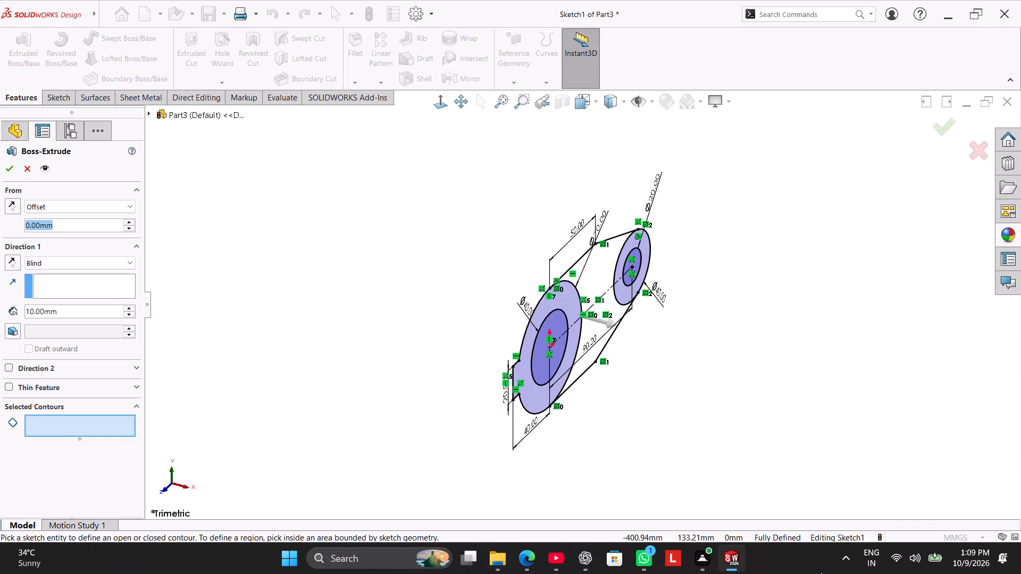
type("50")
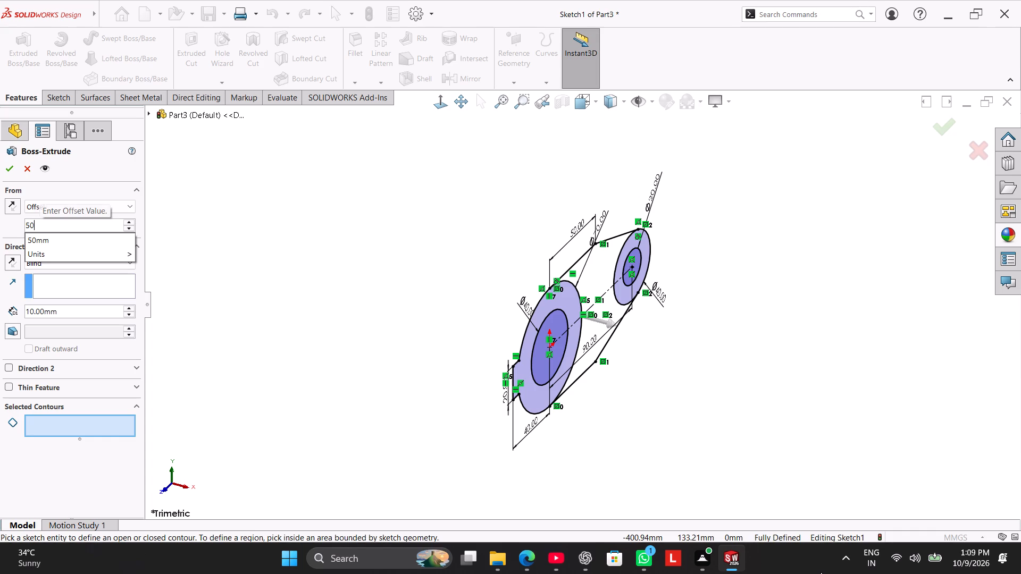
key("Return")
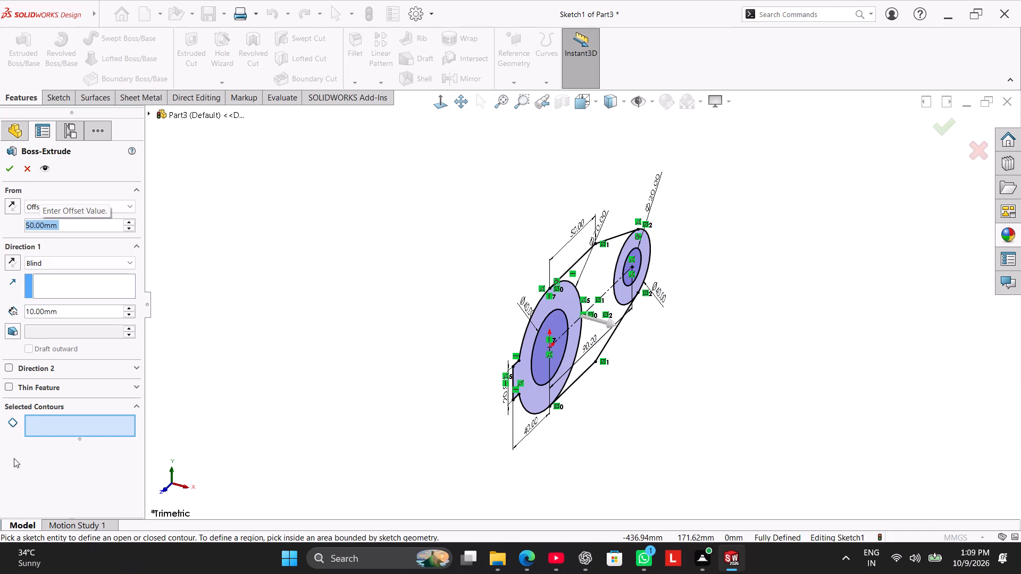
left_click(57, 428)
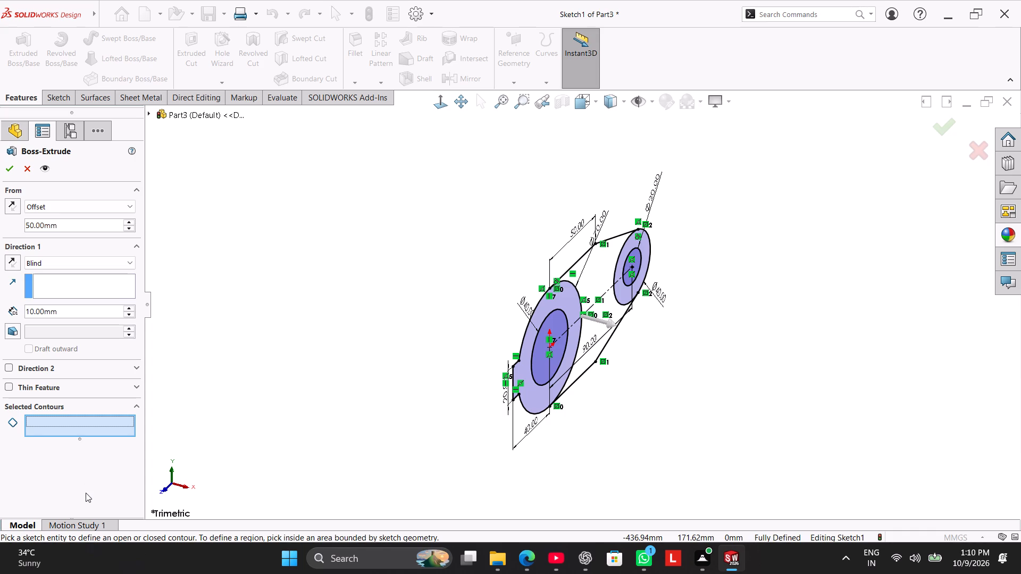
left_click(526, 399)
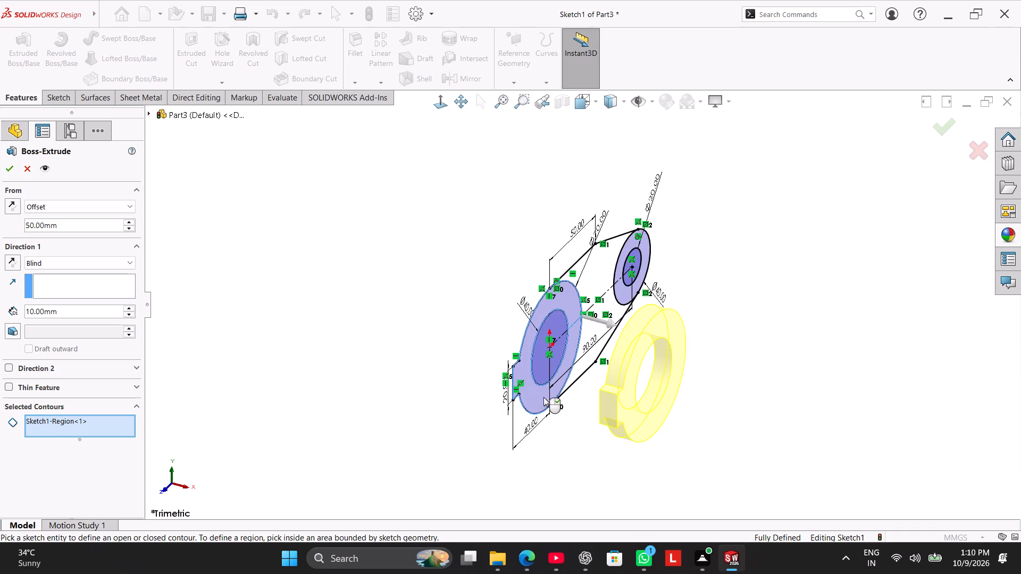
left_click(618, 292)
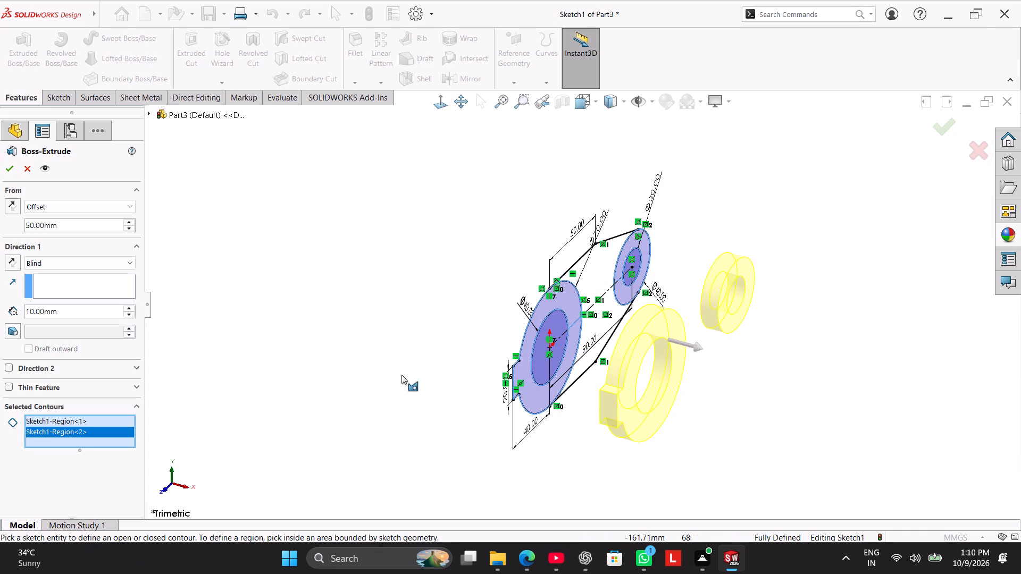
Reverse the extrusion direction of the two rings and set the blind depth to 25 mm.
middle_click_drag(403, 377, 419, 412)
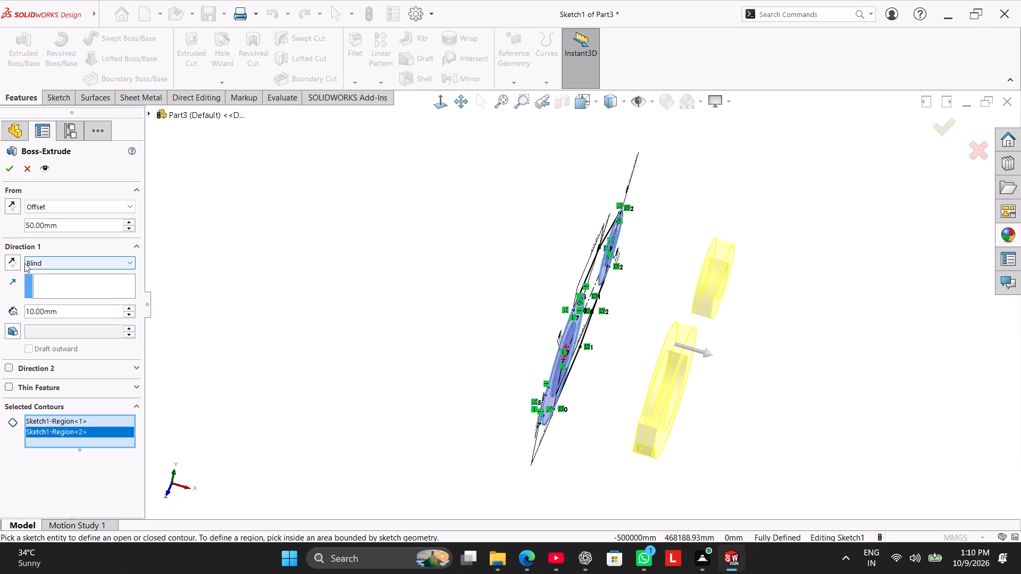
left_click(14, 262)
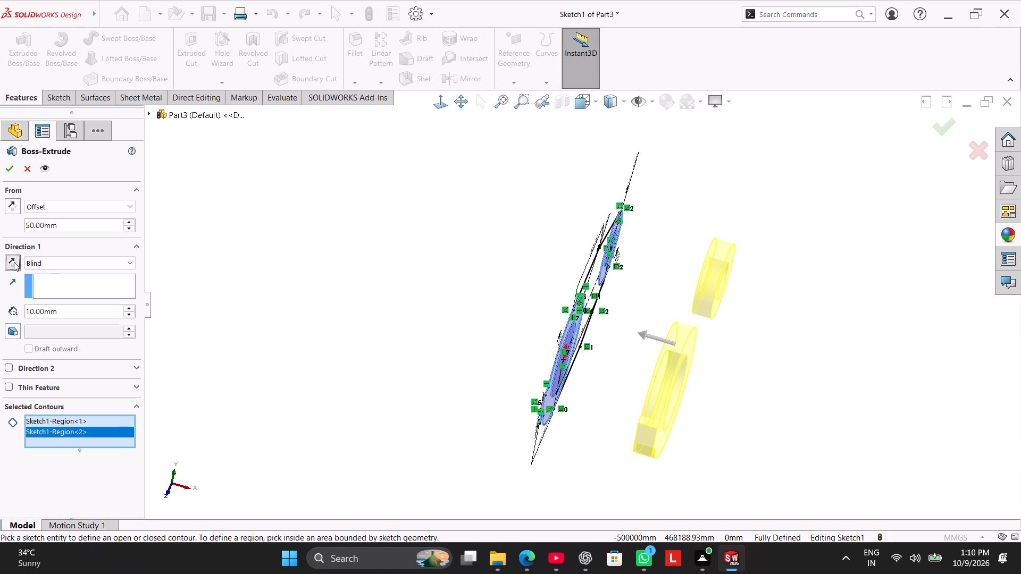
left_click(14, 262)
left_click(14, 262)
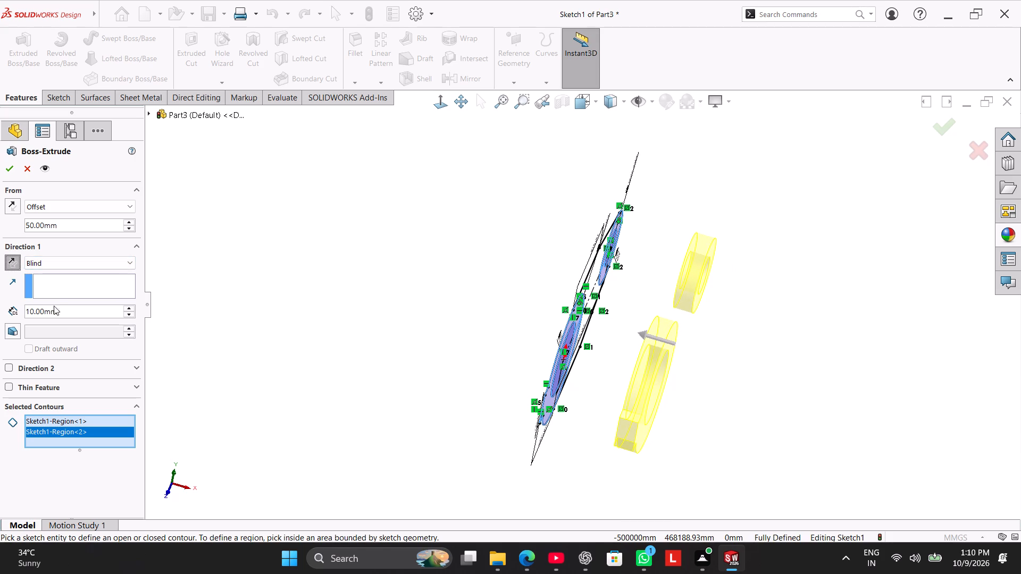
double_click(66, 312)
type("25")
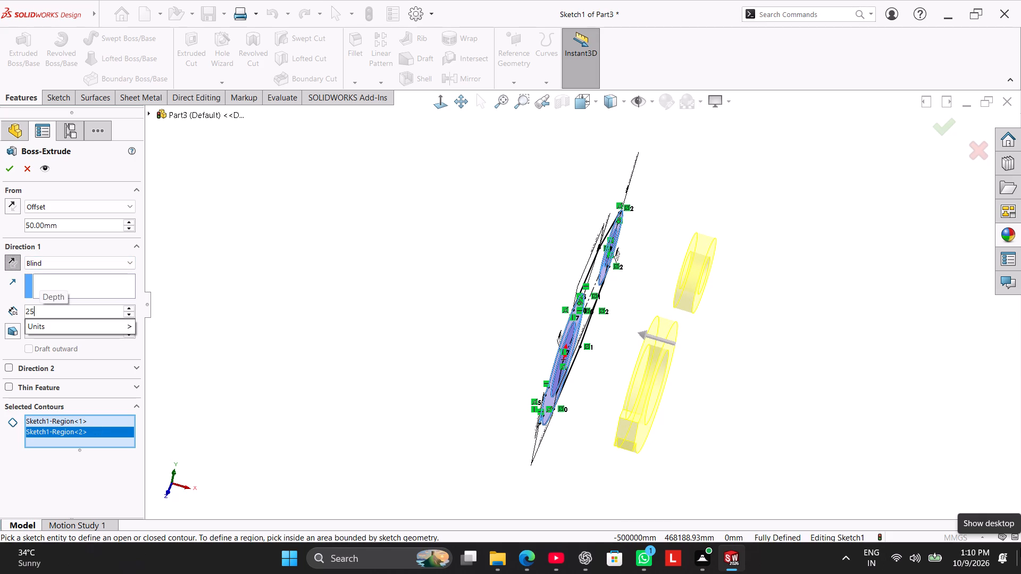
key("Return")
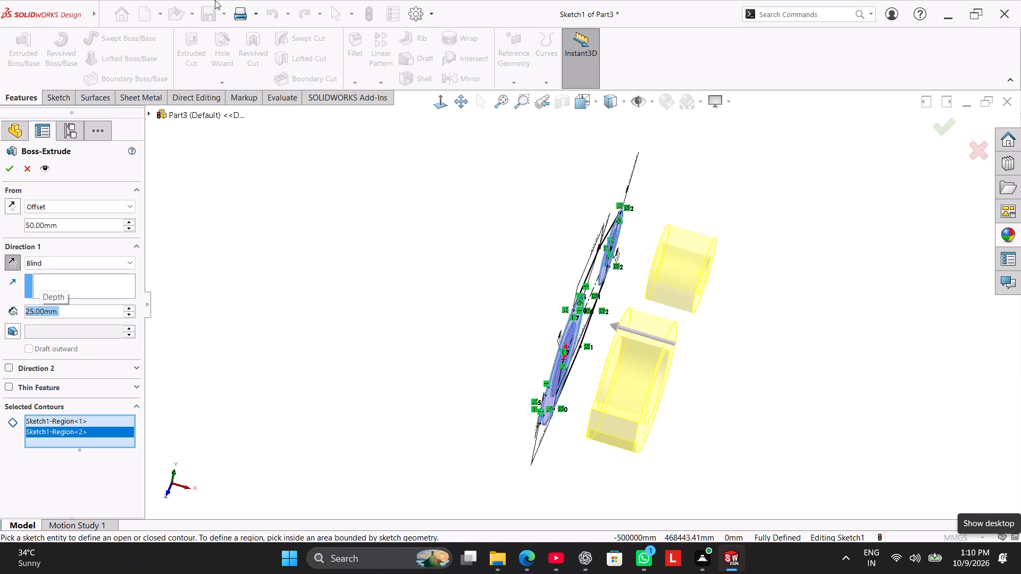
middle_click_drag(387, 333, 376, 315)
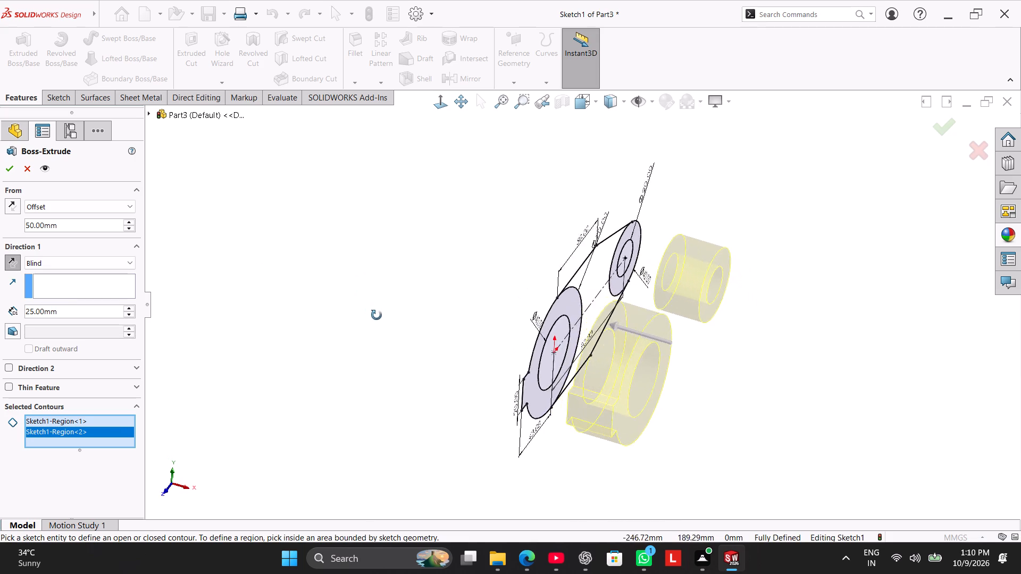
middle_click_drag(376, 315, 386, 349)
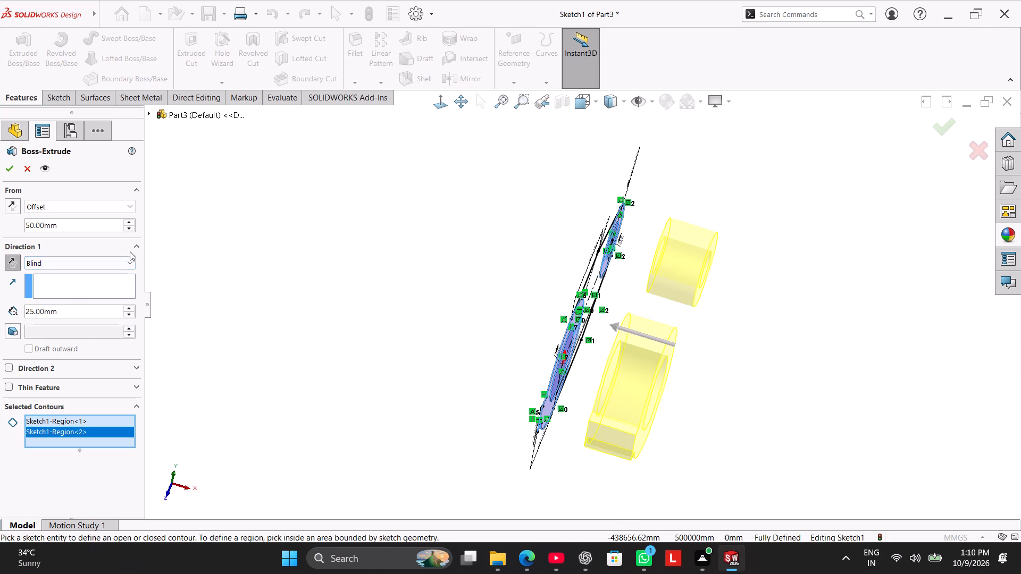
Extrude both rings from the sketch plane with a Mid Plane depth of 100 mm and accept the feature.
left_click(125, 264)
left_click(120, 321)
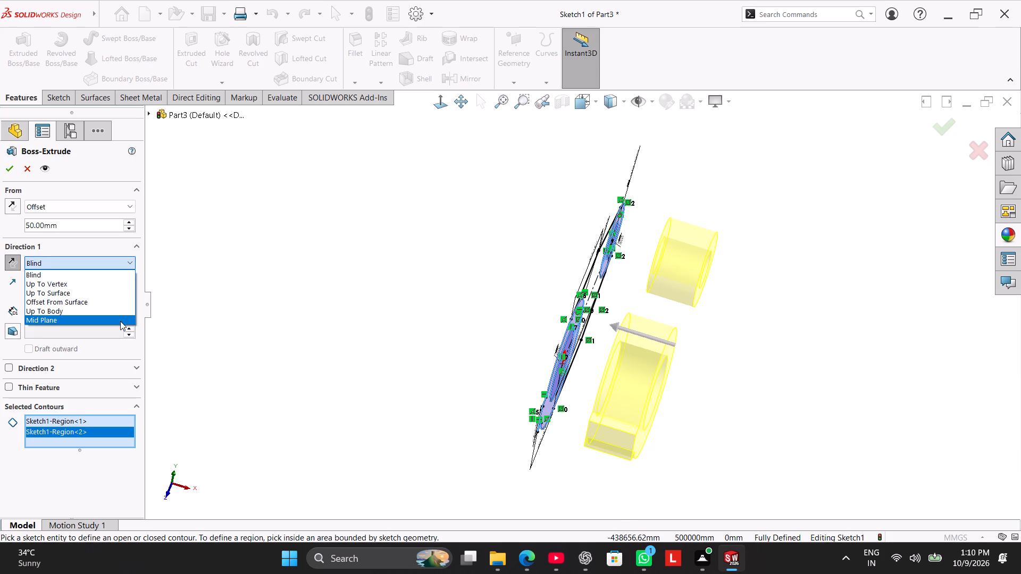
left_click(85, 200)
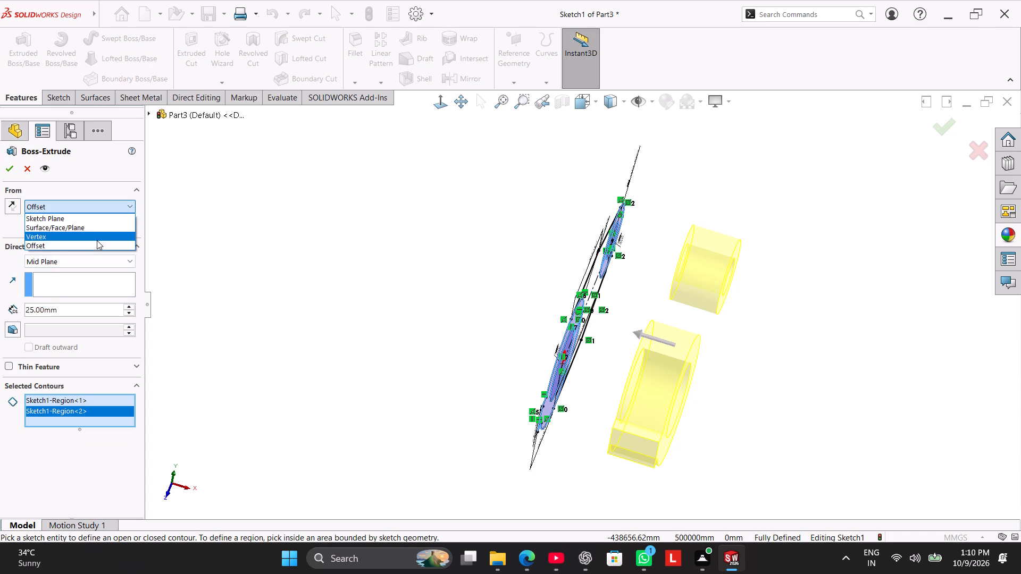
left_click(93, 222)
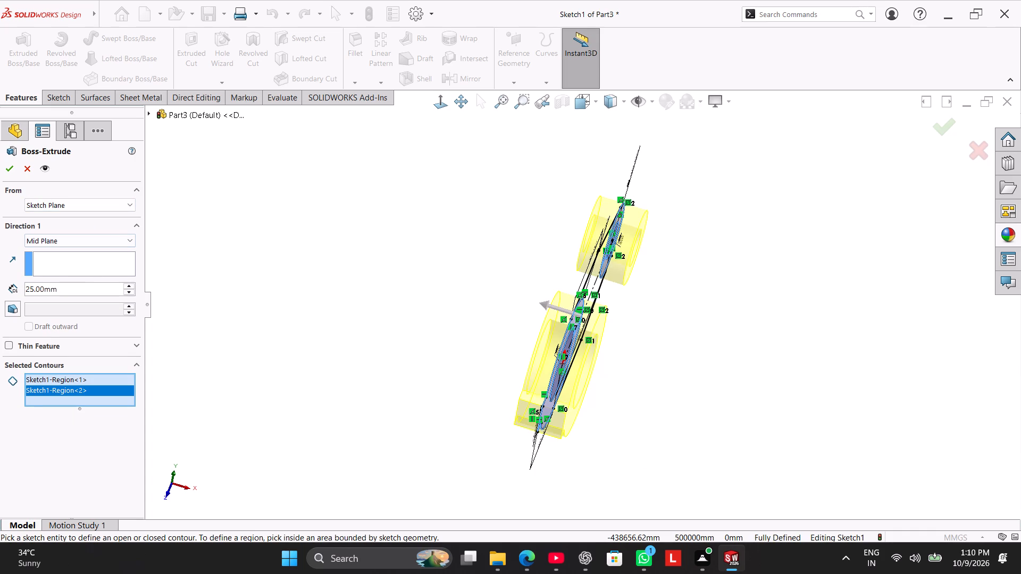
triple_click(91, 286)
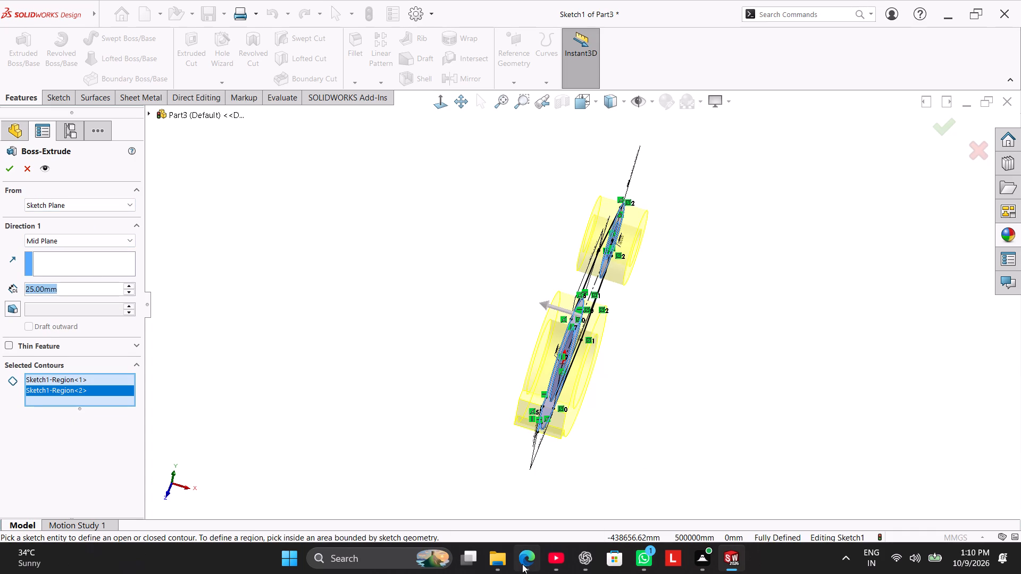
key("1")
type("00")
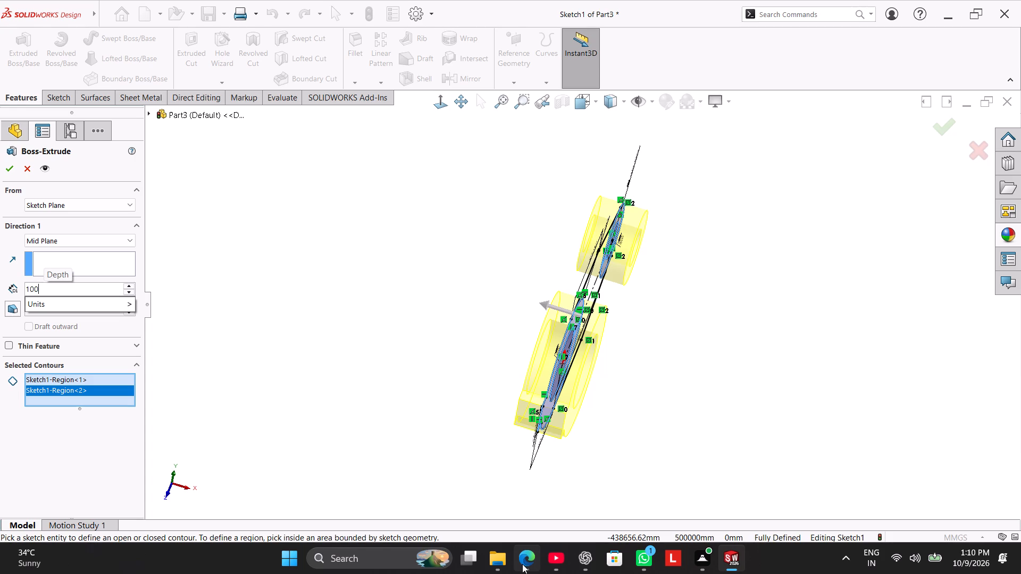
key("Return")
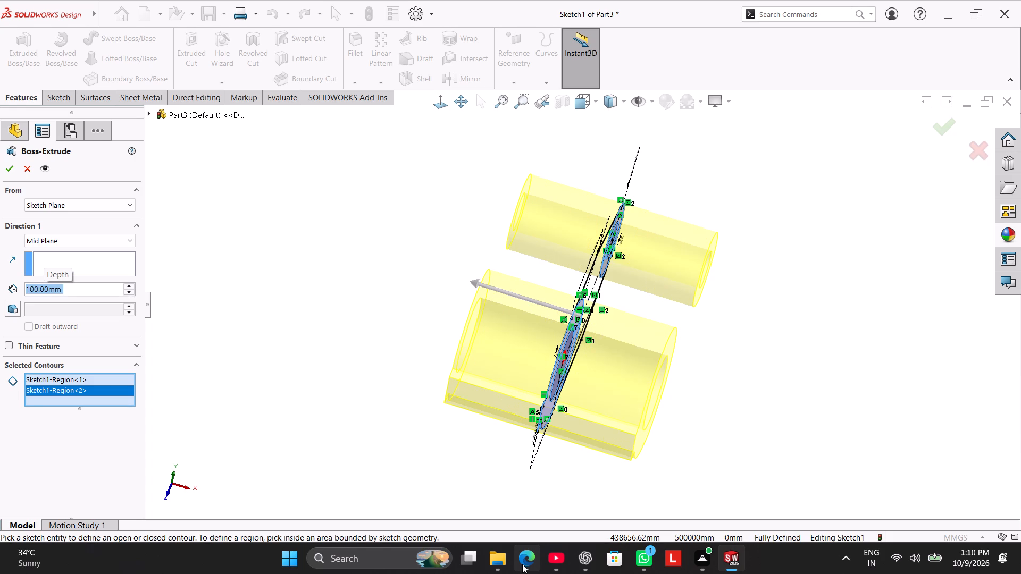
middle_click_drag(447, 302, 420, 265)
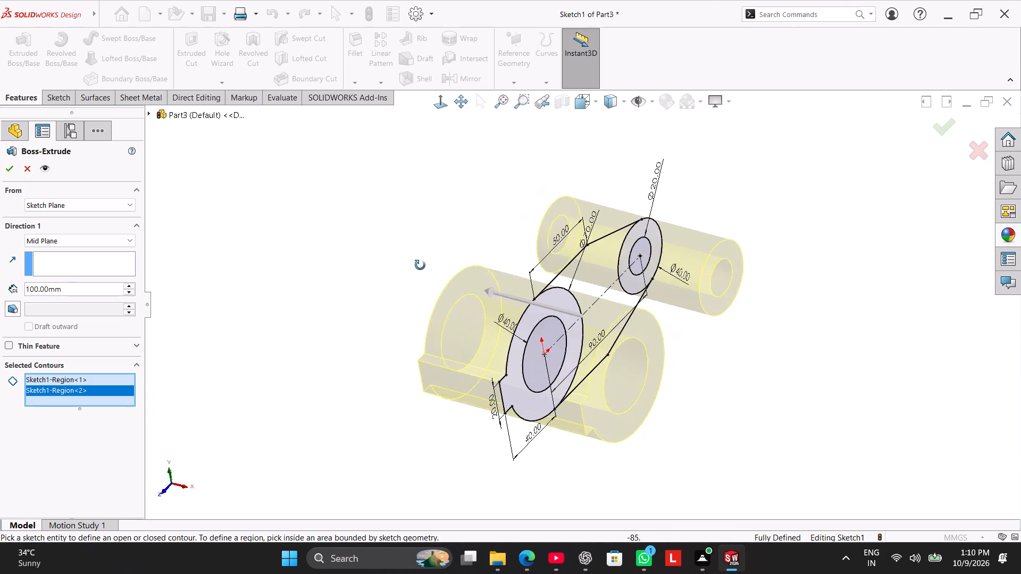
middle_click_drag(420, 265, 389, 301)
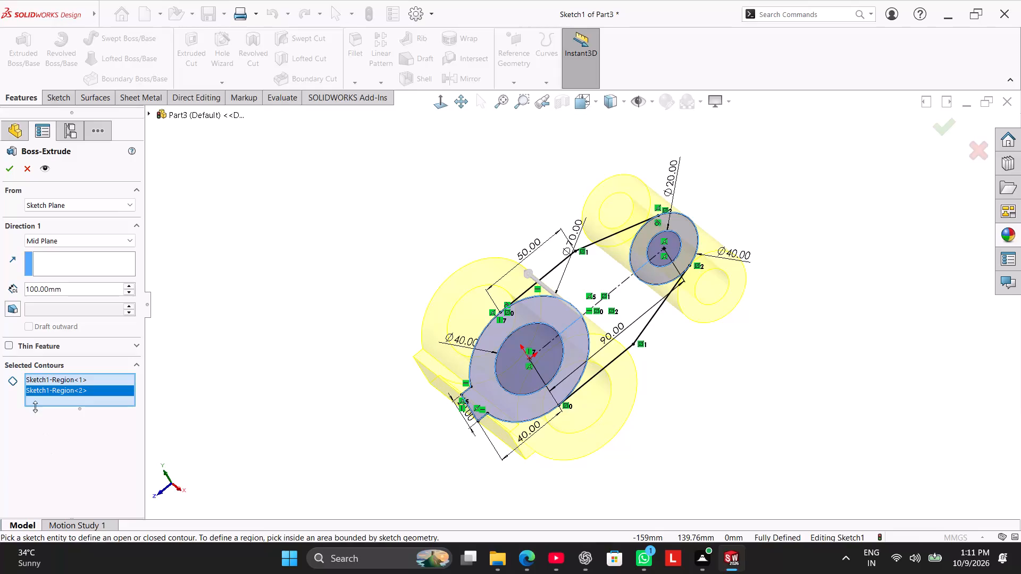
left_click(16, 166)
left_click(196, 282)
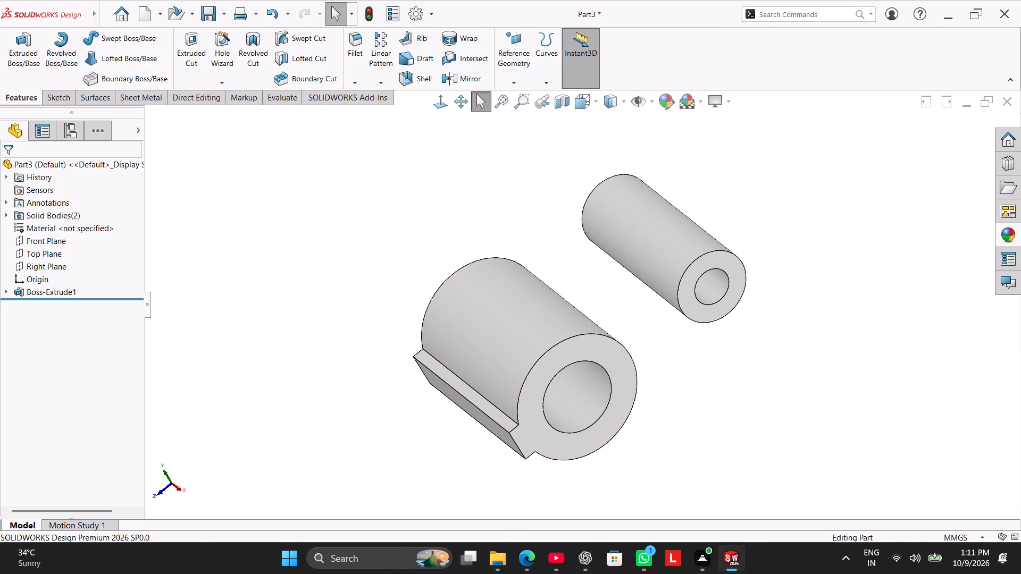
Extrude the two connecting web regions of Sketch1 between the ring bosses with a Mid Plane depth of 80 mm.
right_click_drag(275, 347, 396, 266)
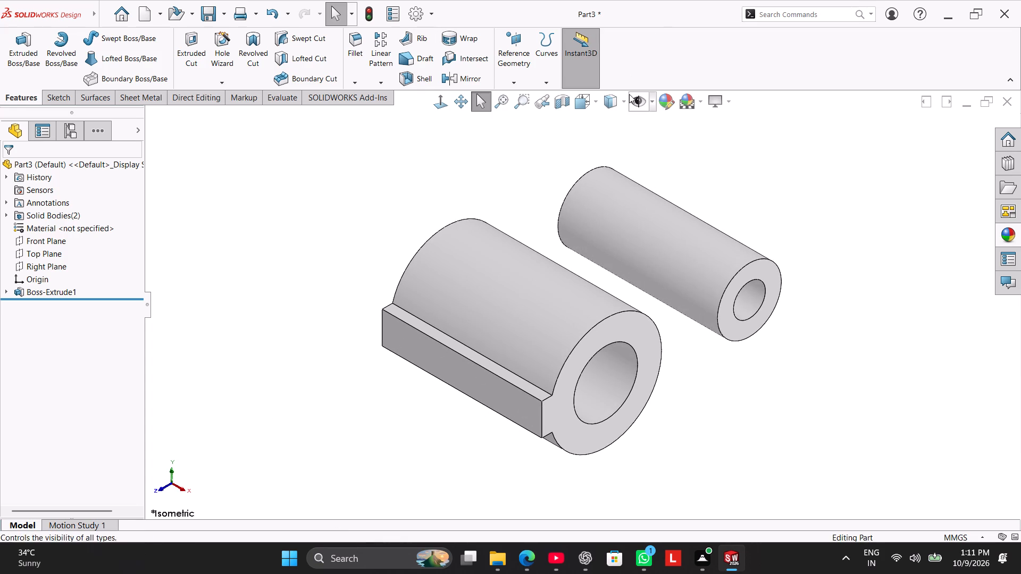
left_click(29, 58)
left_click(147, 112)
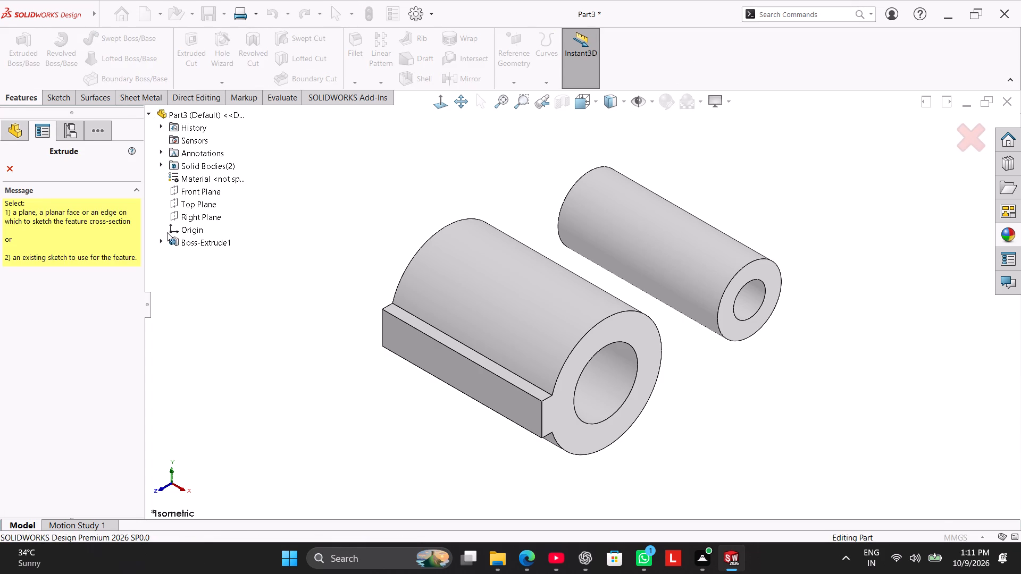
left_click(165, 238)
left_click(193, 259)
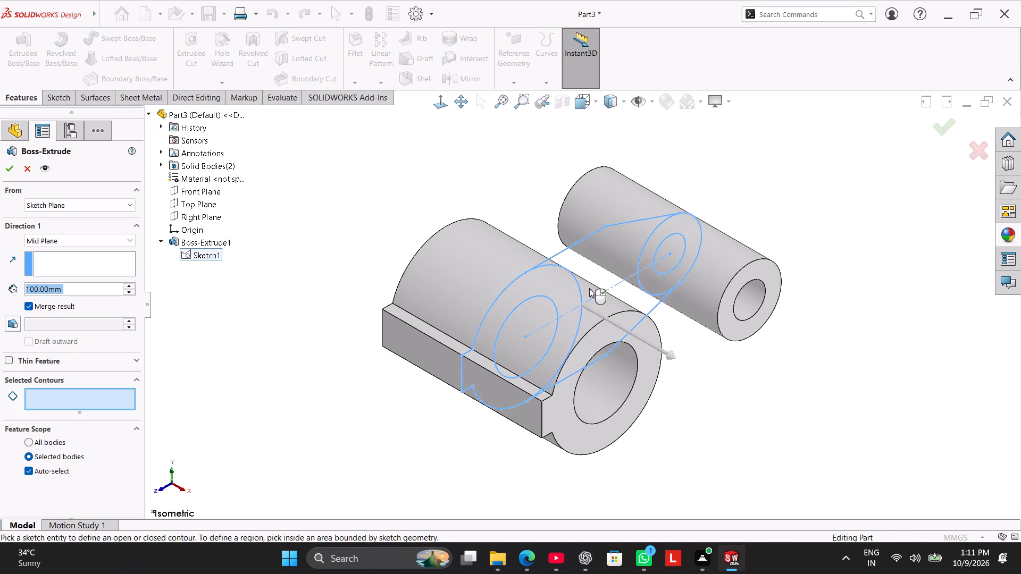
left_click(597, 278)
left_click(595, 337)
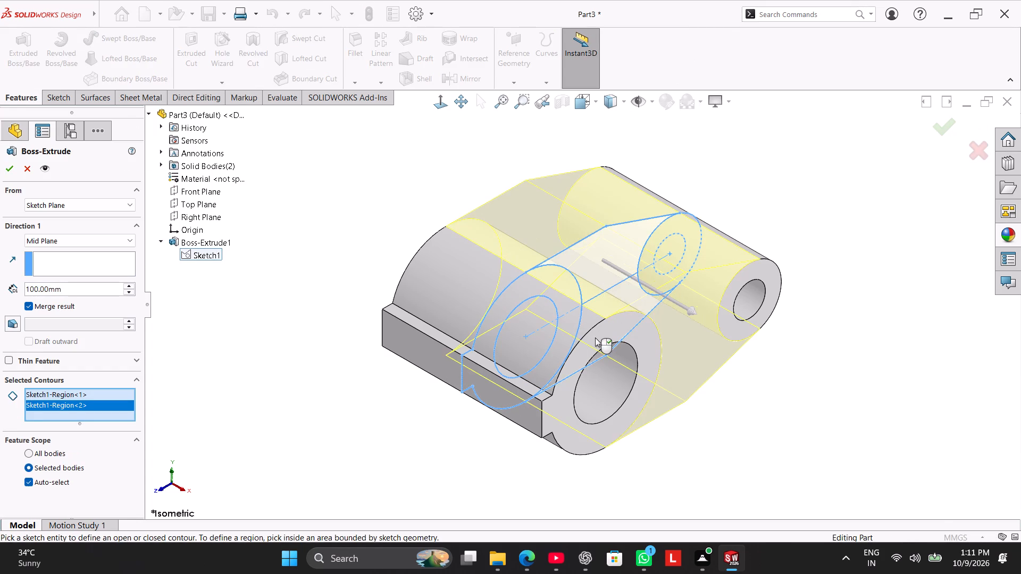
middle_click_drag(413, 373, 391, 337)
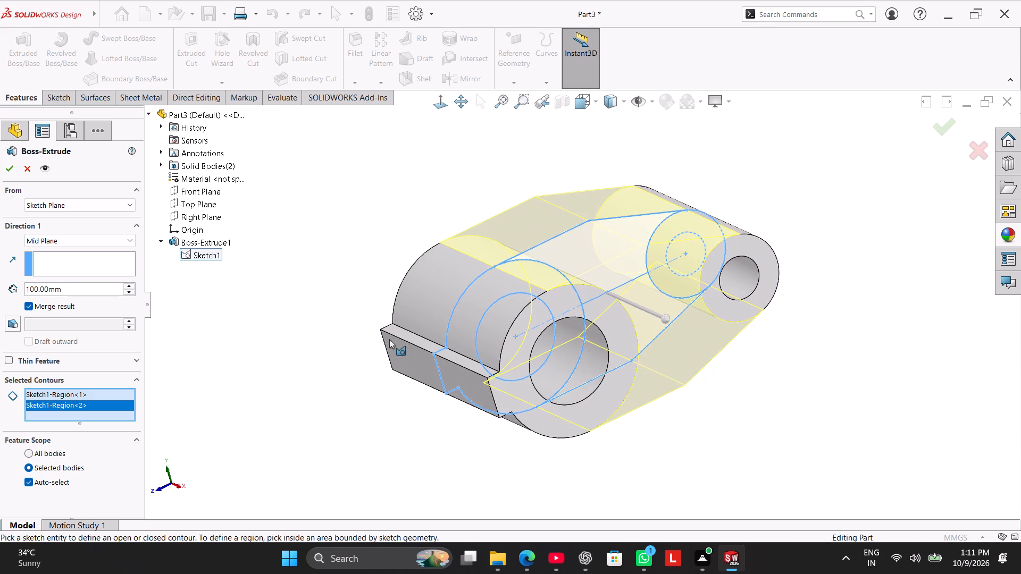
triple_click(83, 292)
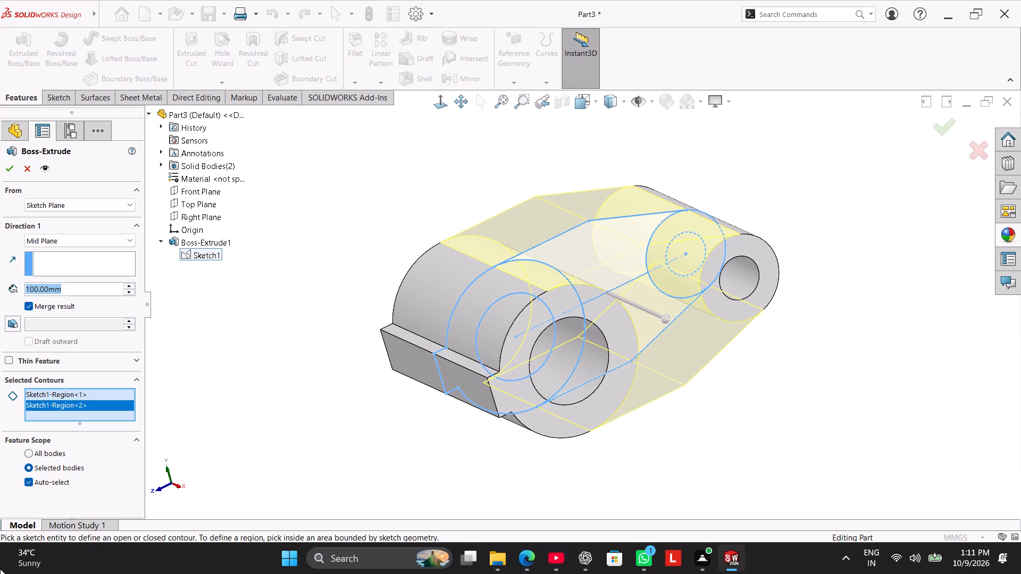
type("100")
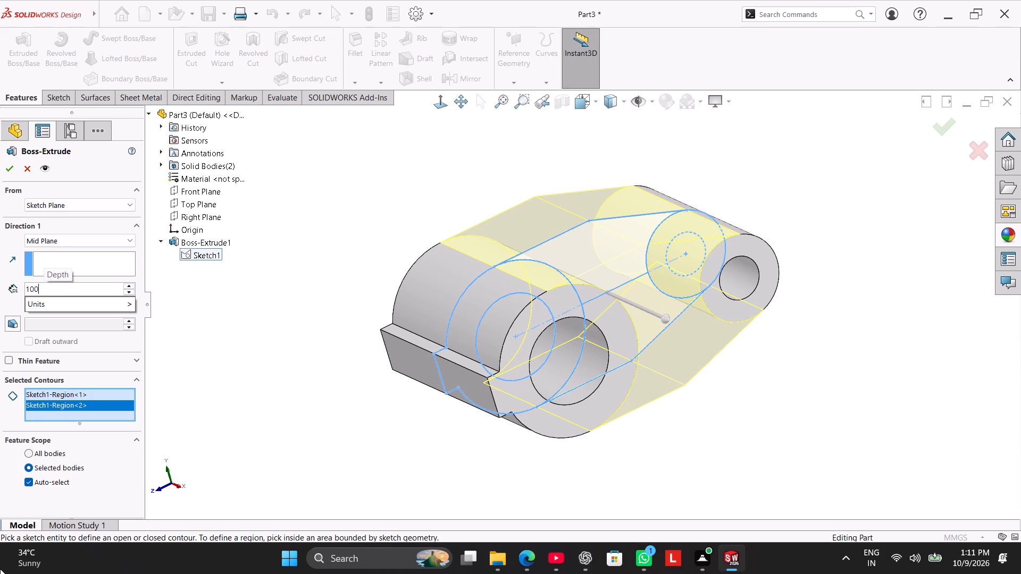
type("-20")
key("Return")
left_click(8, 167)
left_click(209, 267)
middle_click_drag(282, 306, 296, 332)
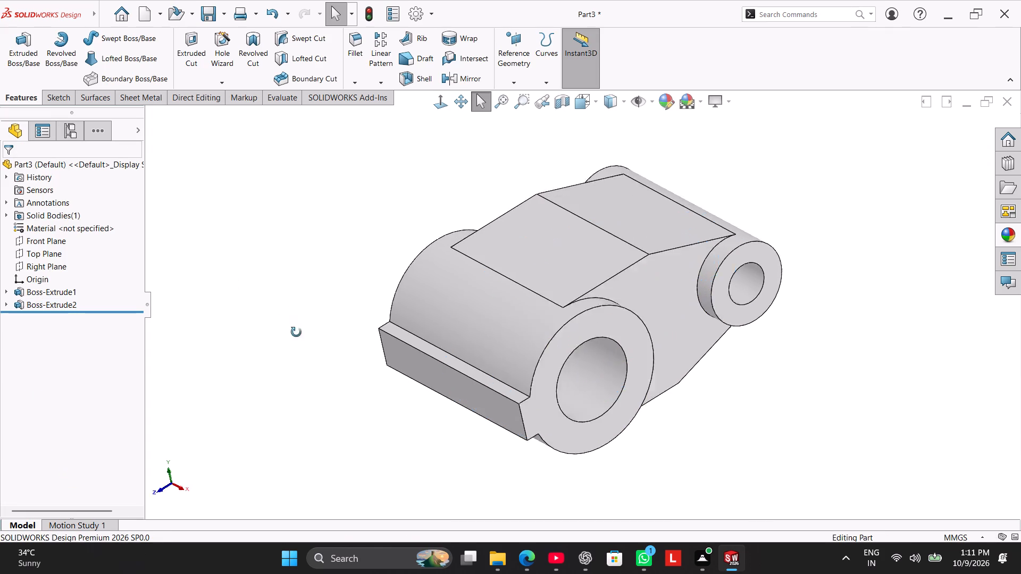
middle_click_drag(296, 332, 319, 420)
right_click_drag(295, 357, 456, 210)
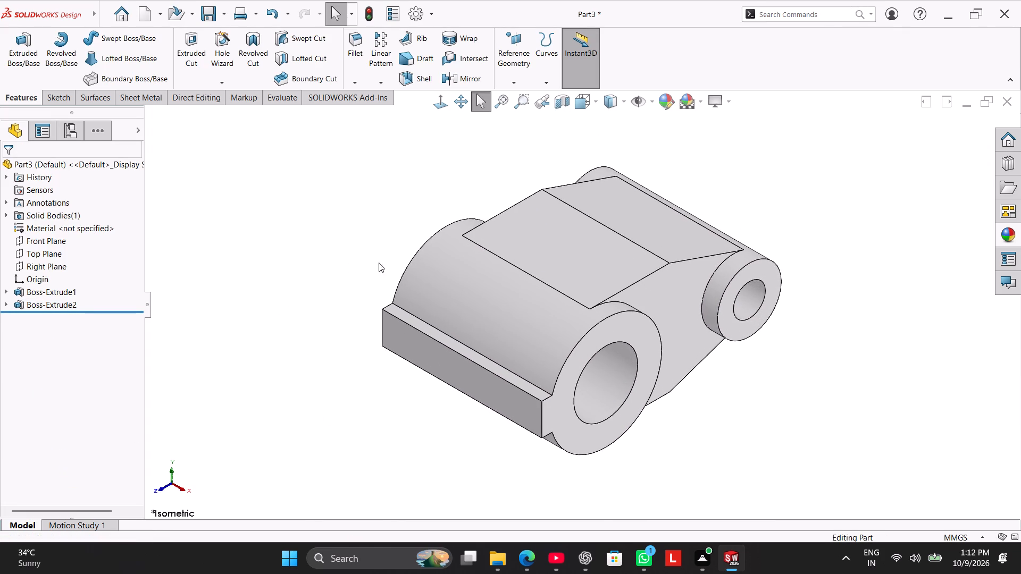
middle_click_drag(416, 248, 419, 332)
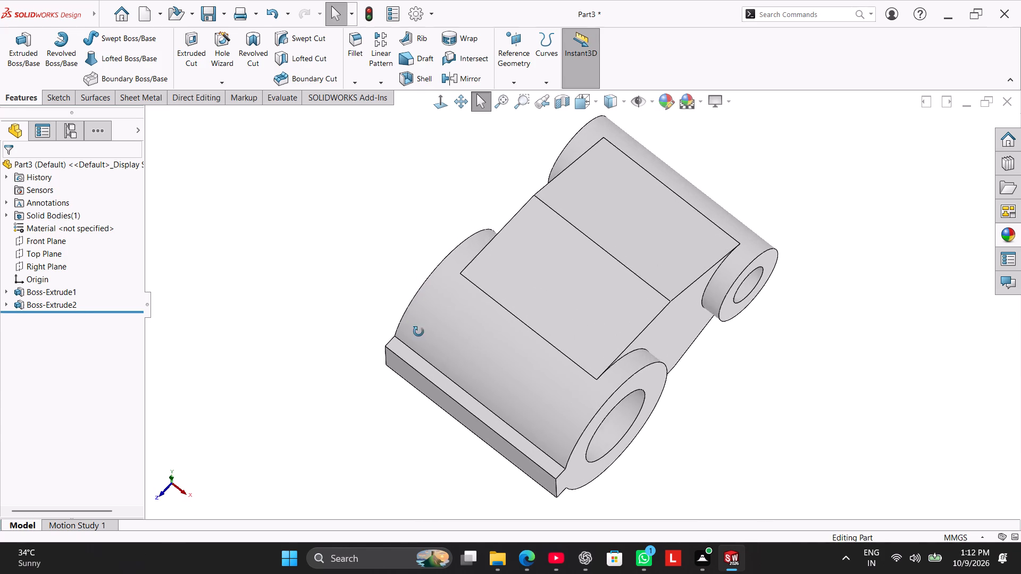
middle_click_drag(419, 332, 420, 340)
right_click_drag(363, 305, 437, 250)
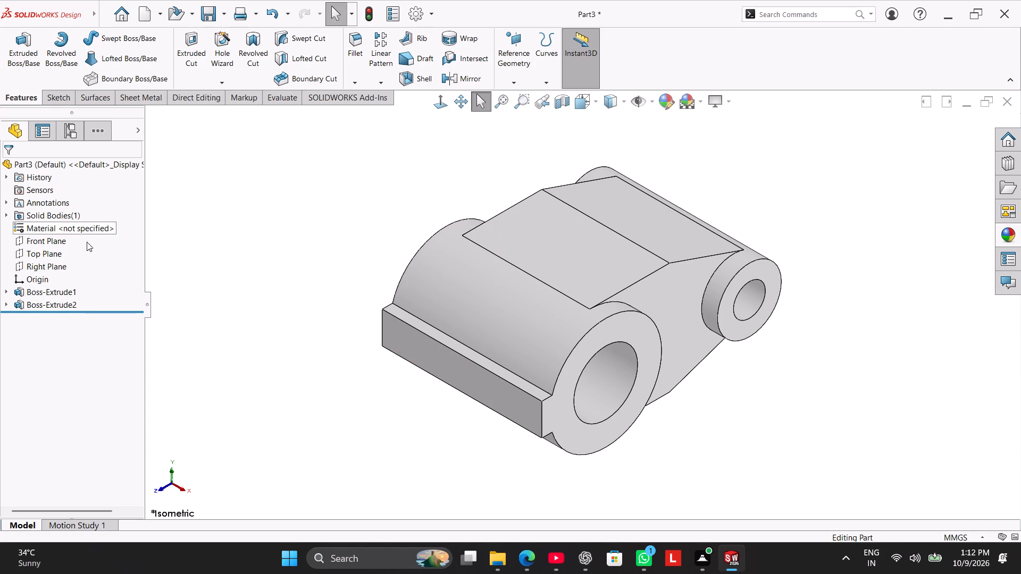
Start a sketch on the Top Plane and draw a corner rectangle about 57 by 60 mm from the tab's outer edge across the large ring.
left_click(53, 252)
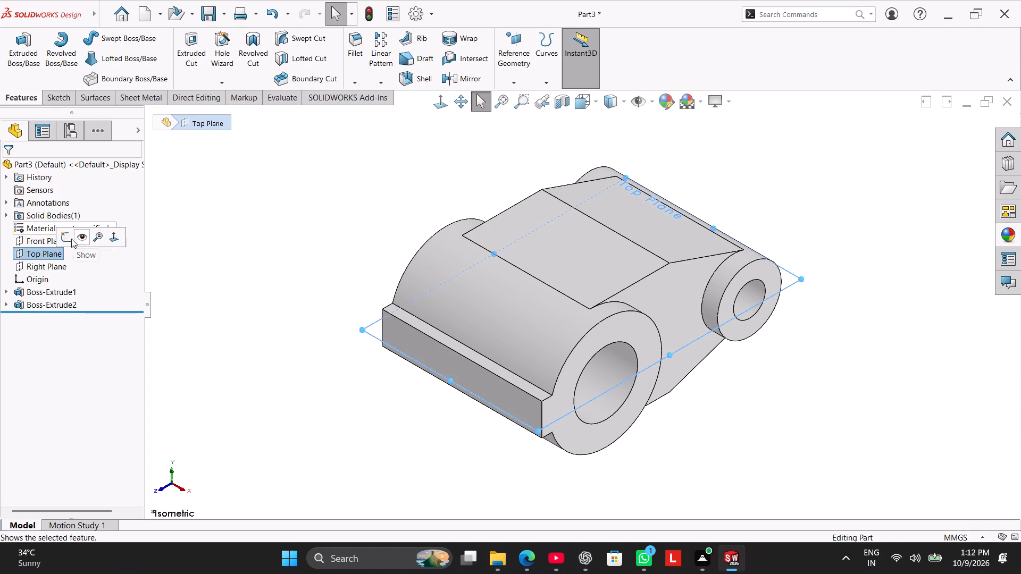
left_click(61, 235)
left_click(209, 220)
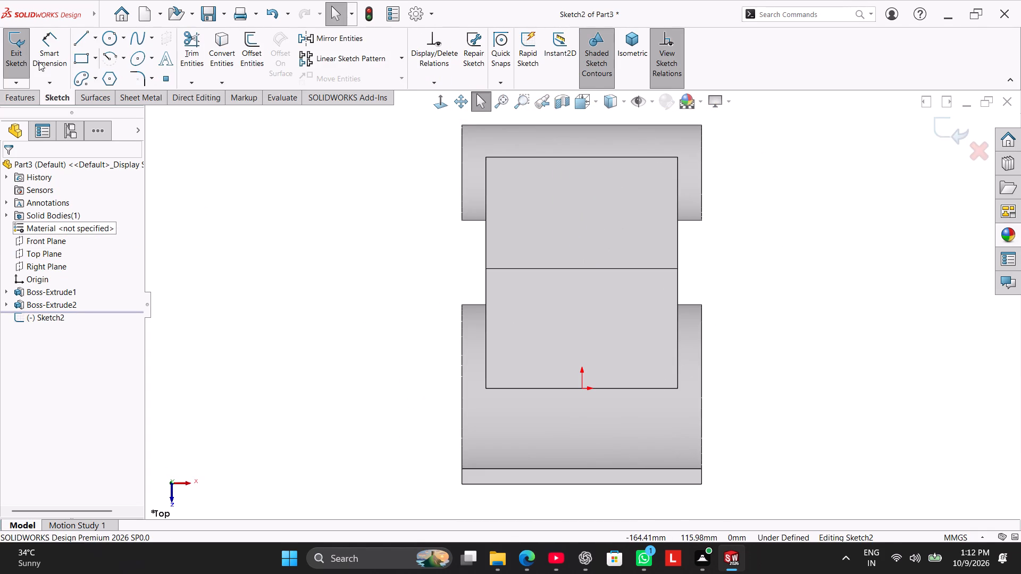
left_click(77, 61)
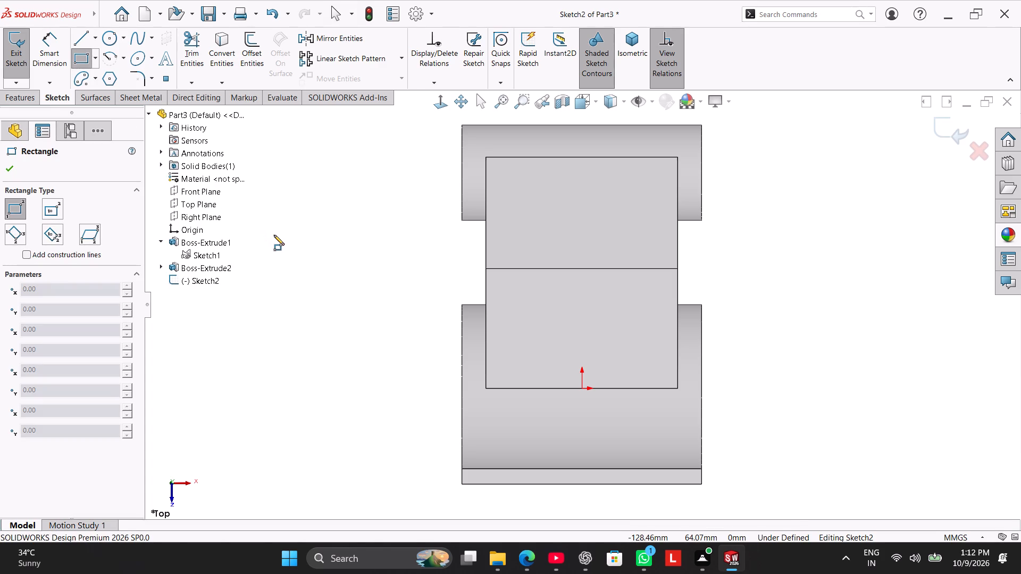
left_click(523, 486)
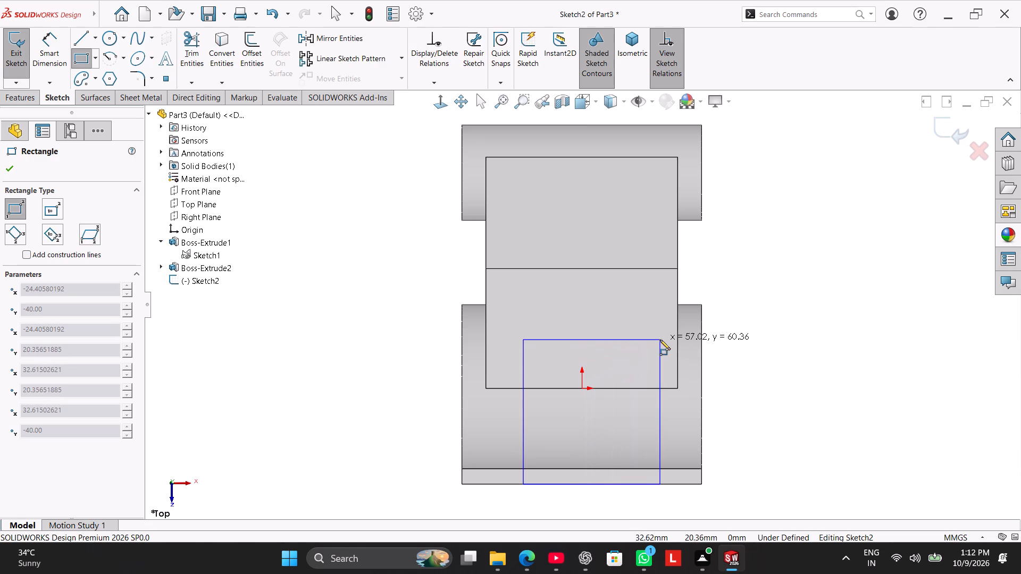
left_click(660, 340)
right_click(748, 273)
left_click(763, 278)
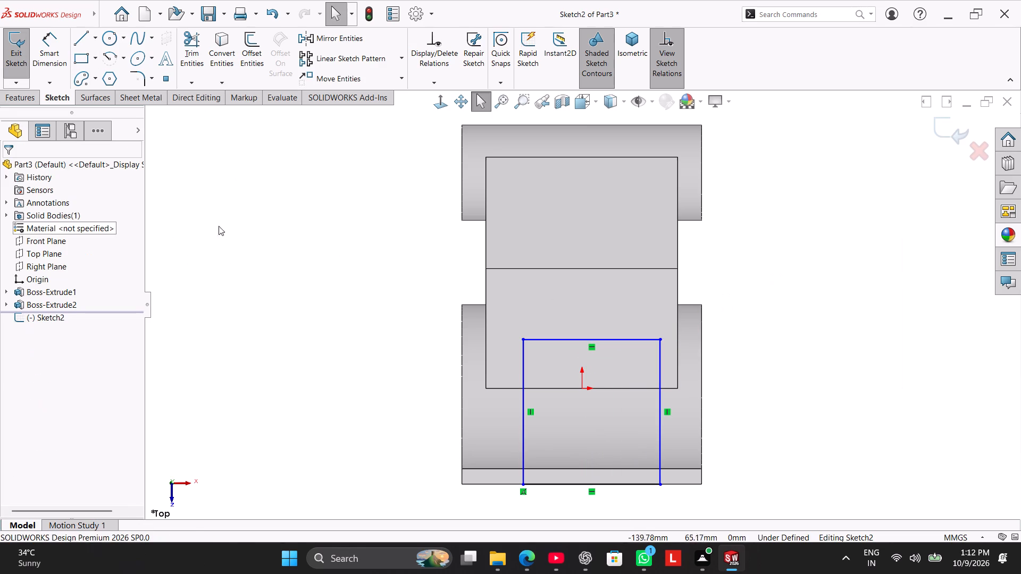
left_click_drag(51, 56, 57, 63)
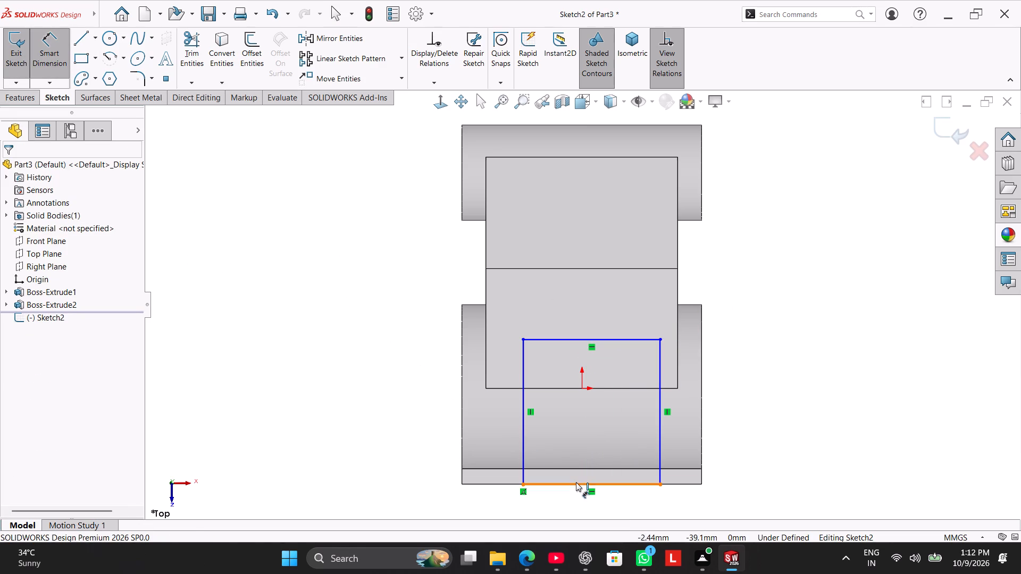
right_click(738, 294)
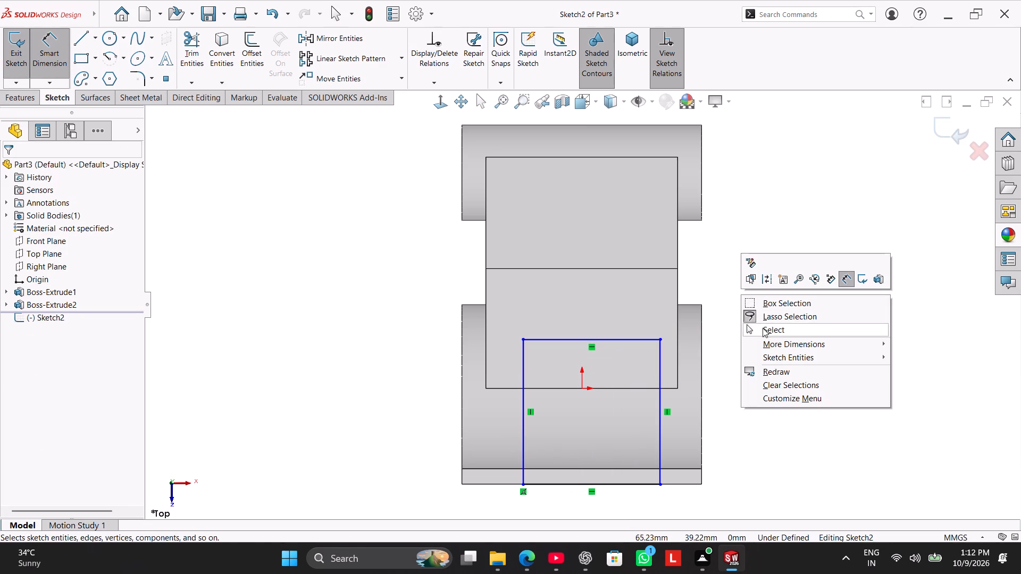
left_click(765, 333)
Draw a centerline from the midpoint of the rectangle's outer edge to the origin and make it vertical to centre the rectangle.
left_click(93, 39)
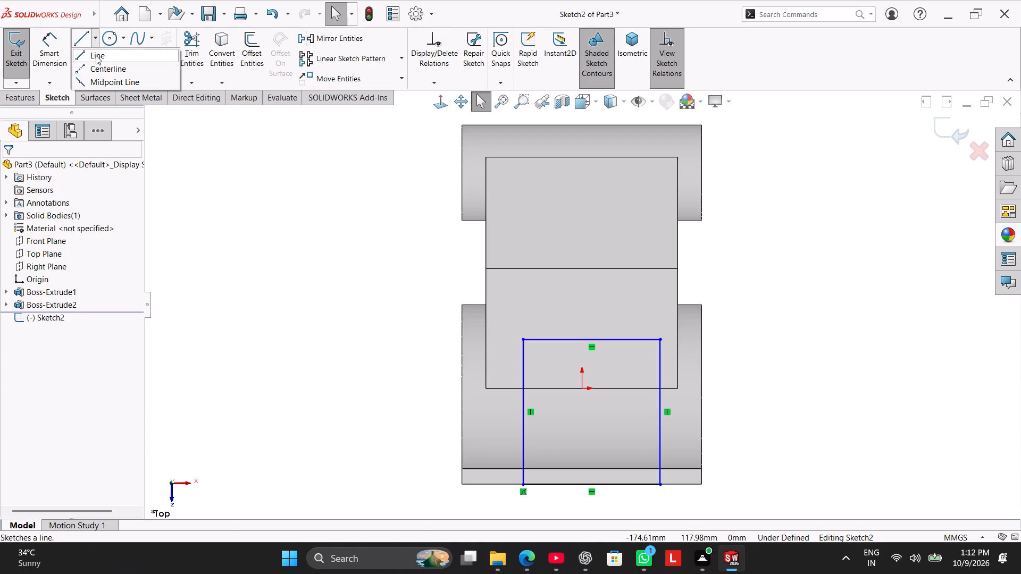
left_click(101, 66)
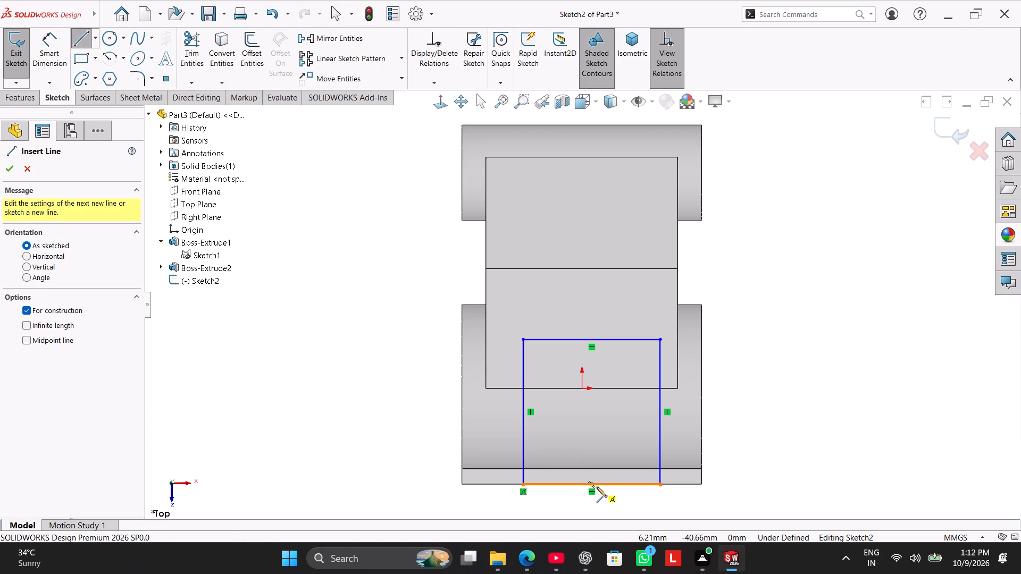
left_click(592, 484)
left_click(580, 387)
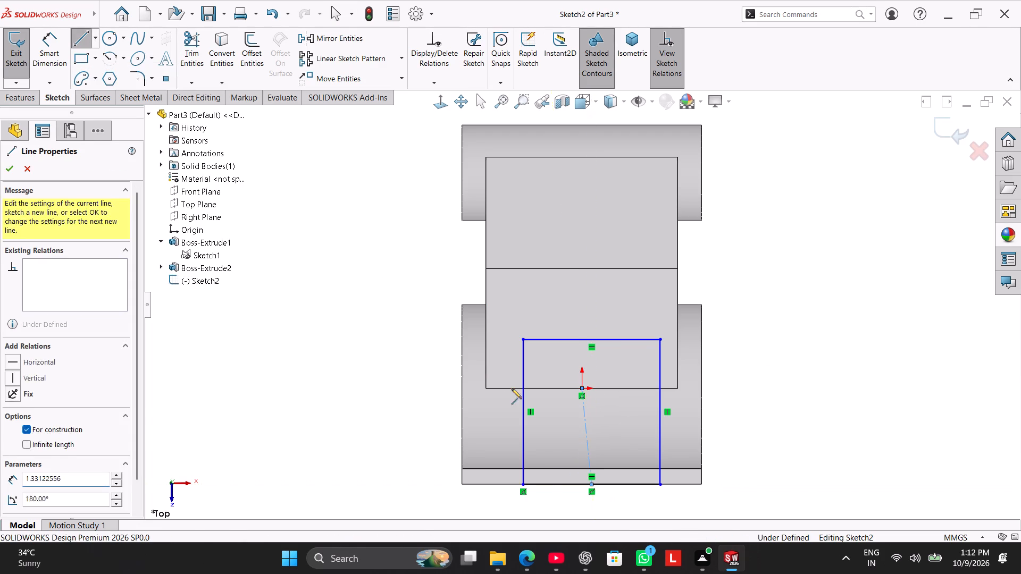
right_click(395, 365)
left_click_drag(417, 370, 424, 376)
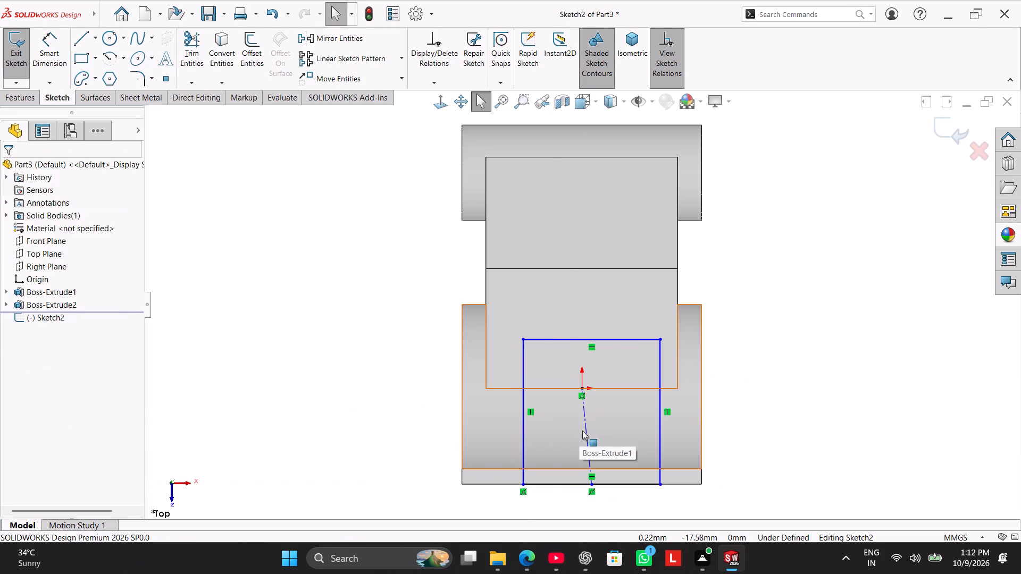
right_click(584, 430)
left_click(615, 340)
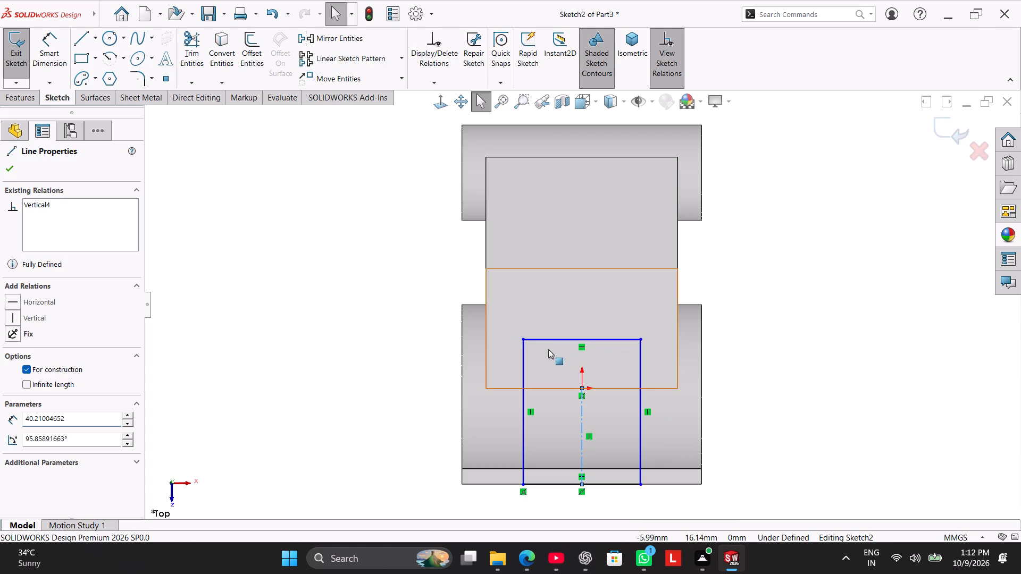
left_click(465, 339)
left_click_drag(218, 268, 219, 273)
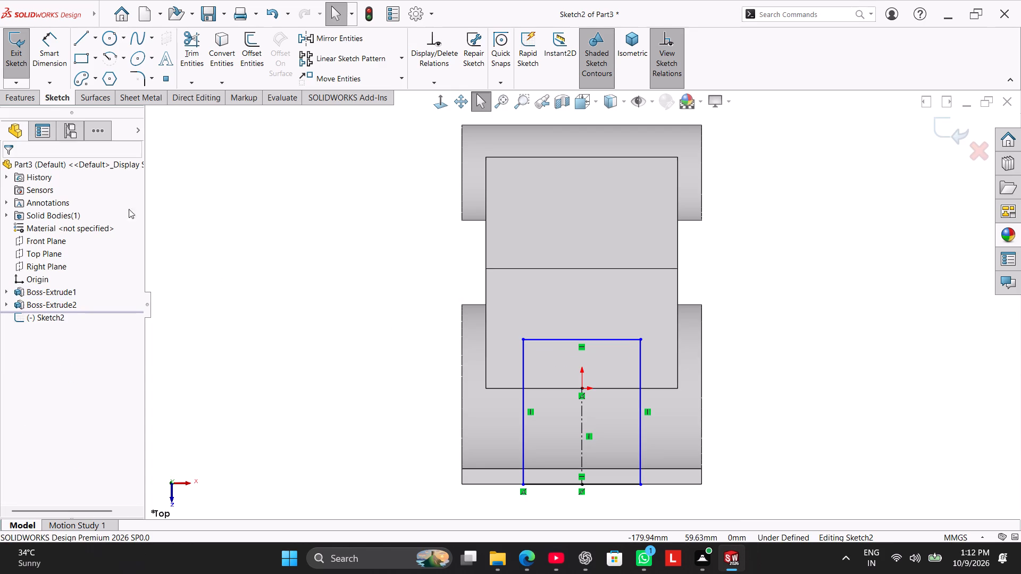
Dimension the rectangle's width along the tab's outer edge to 50 mm.
left_click(52, 55)
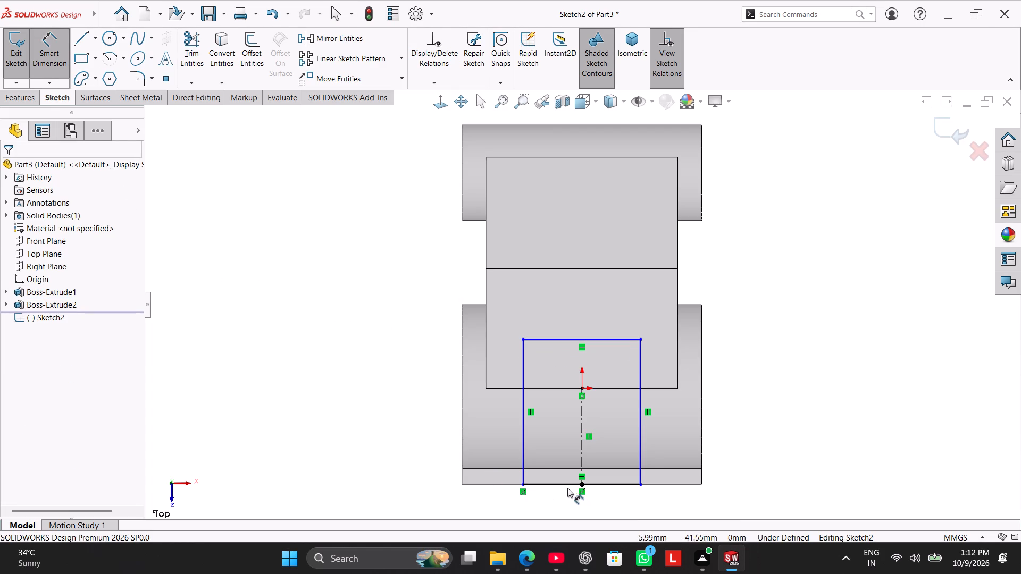
left_click(567, 488)
left_click(565, 486)
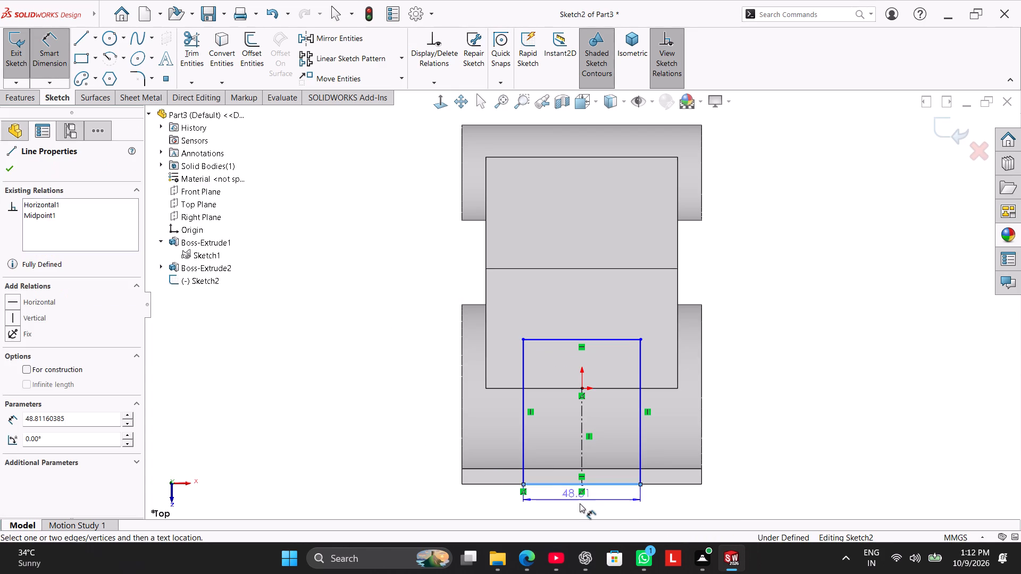
left_click(588, 505)
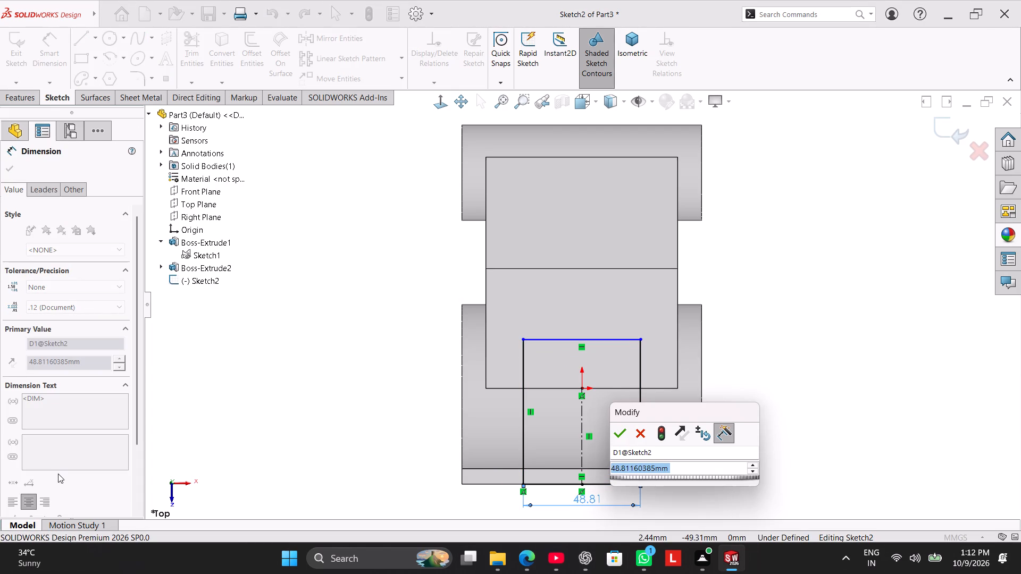
type("50")
key("Return")
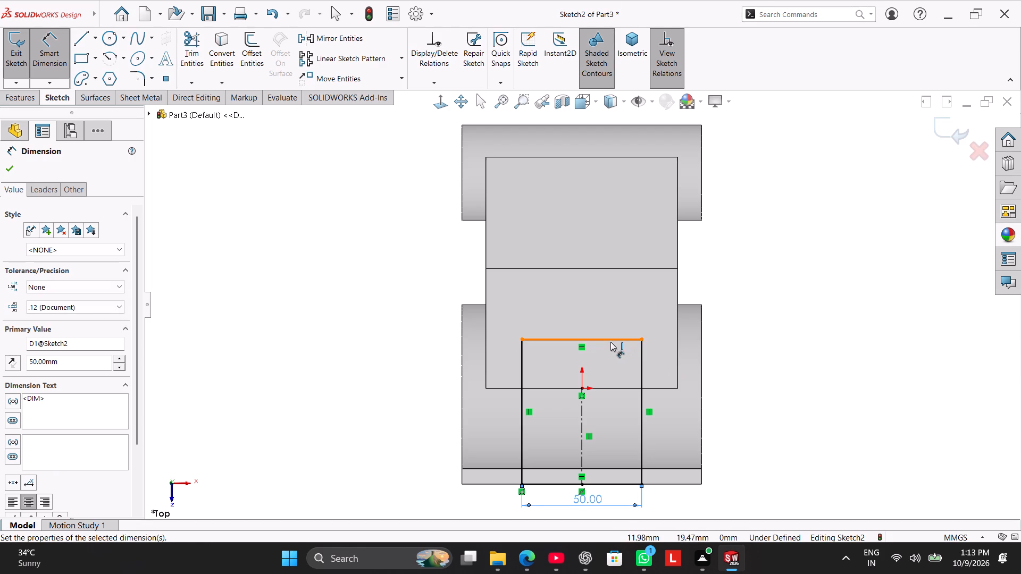
Move the rectangle's inner edge to the tab side of the origin, about 11 mm from it.
left_click_drag(610, 342, 614, 414)
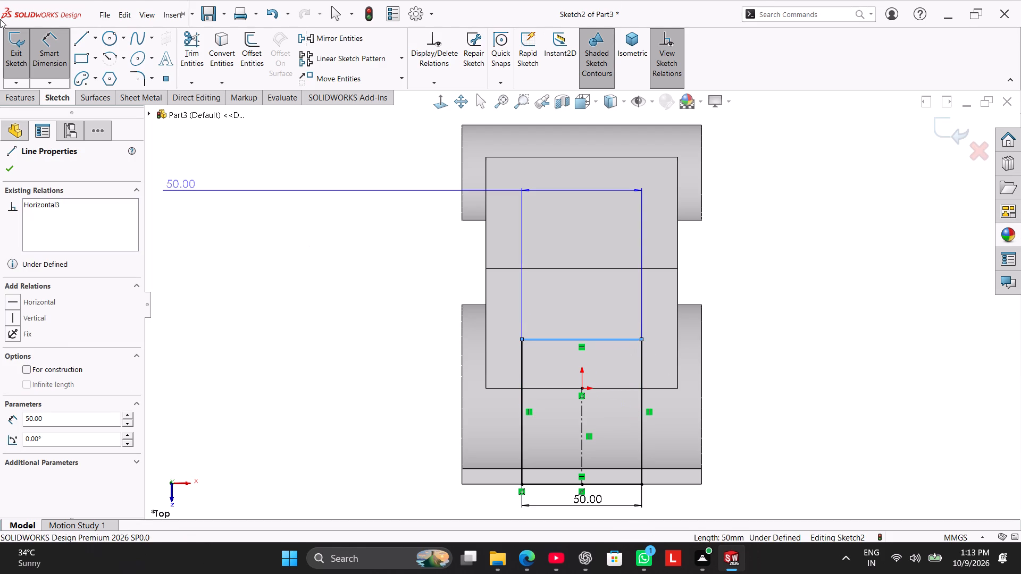
left_click(53, 50)
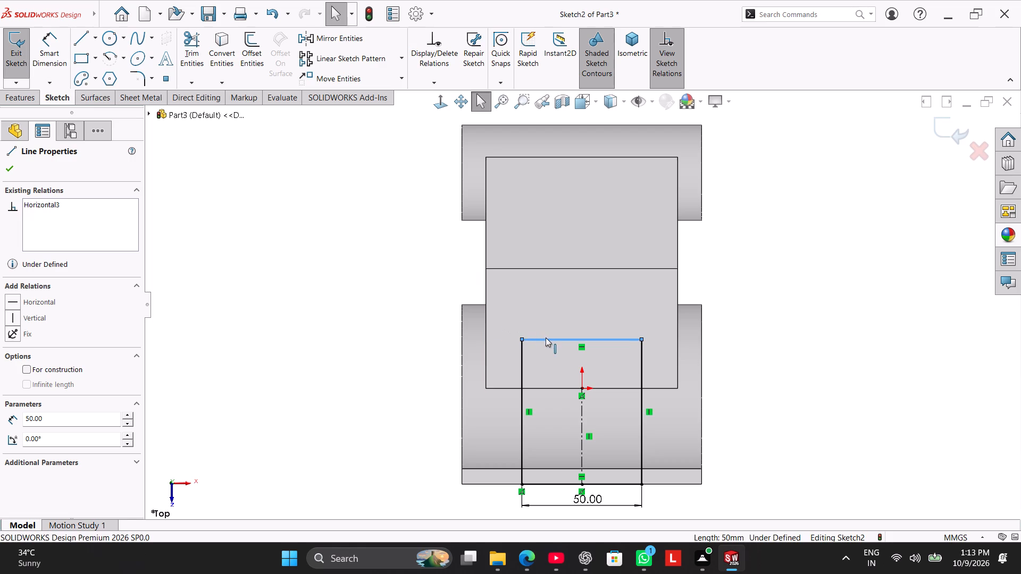
left_click_drag(549, 339, 559, 416)
Dimension the distance between the origin and the rectangle's inner edge to 12 mm.
left_click(60, 54)
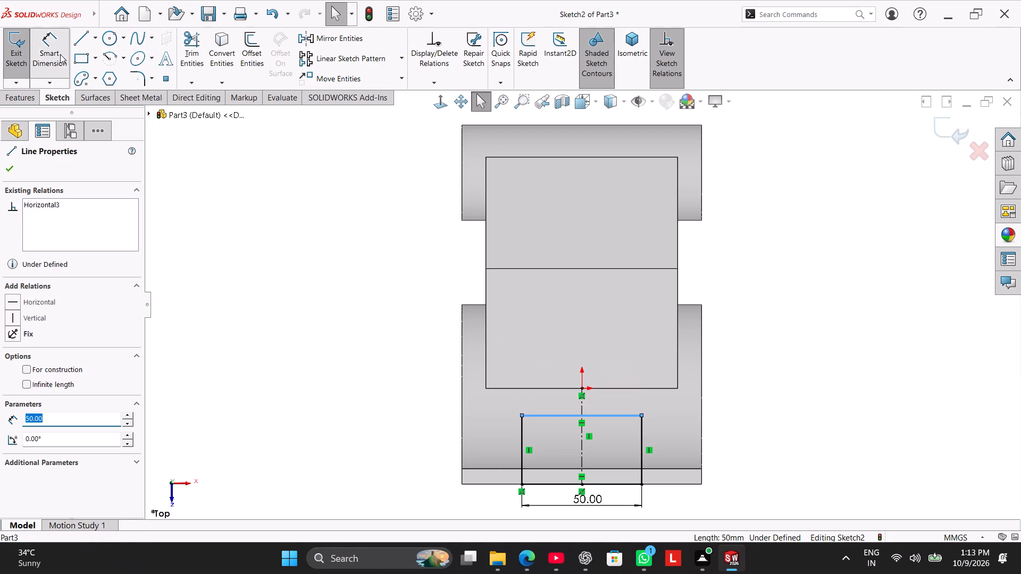
left_click(584, 392)
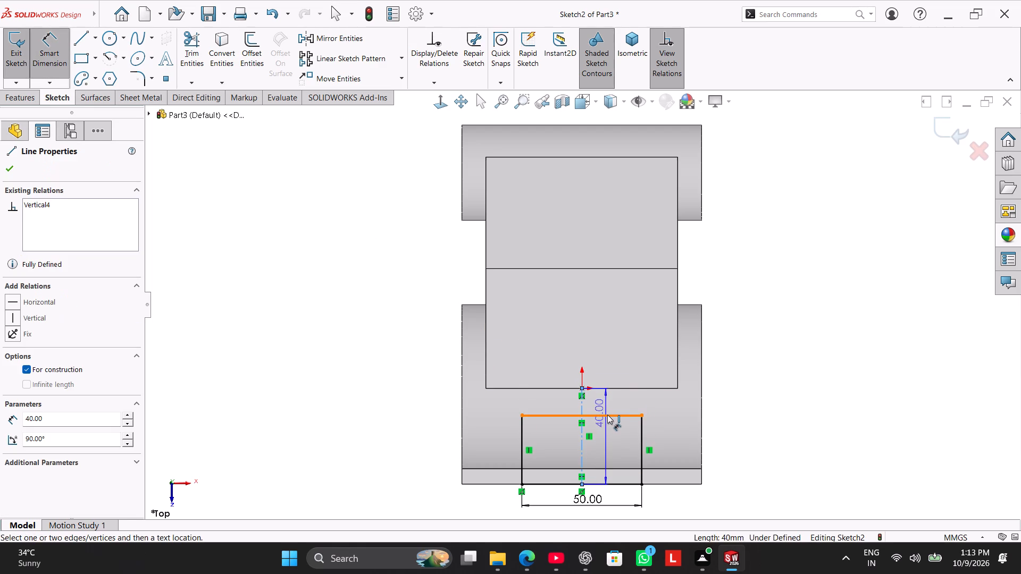
left_click(607, 415)
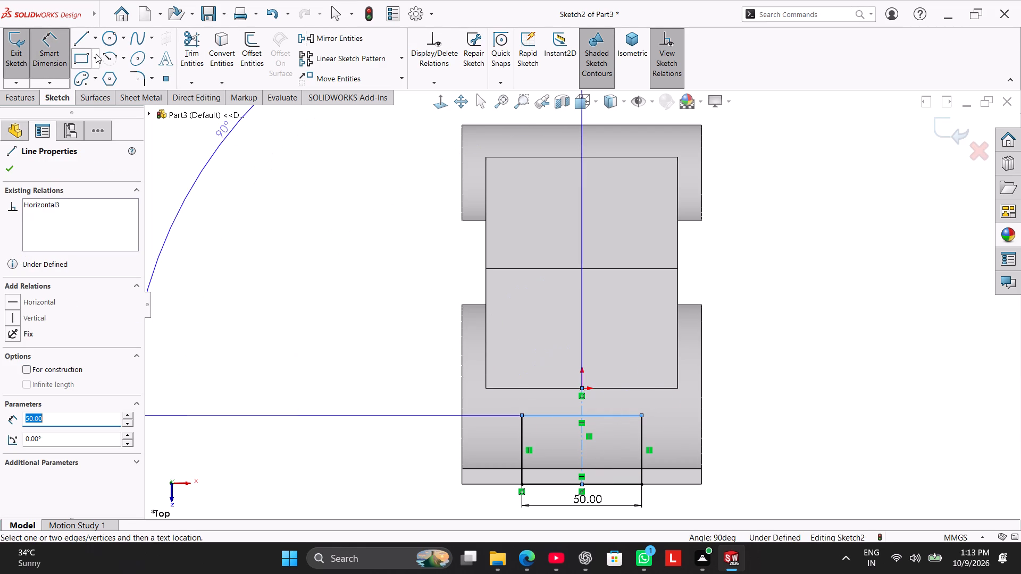
left_click(55, 51)
left_click(50, 50)
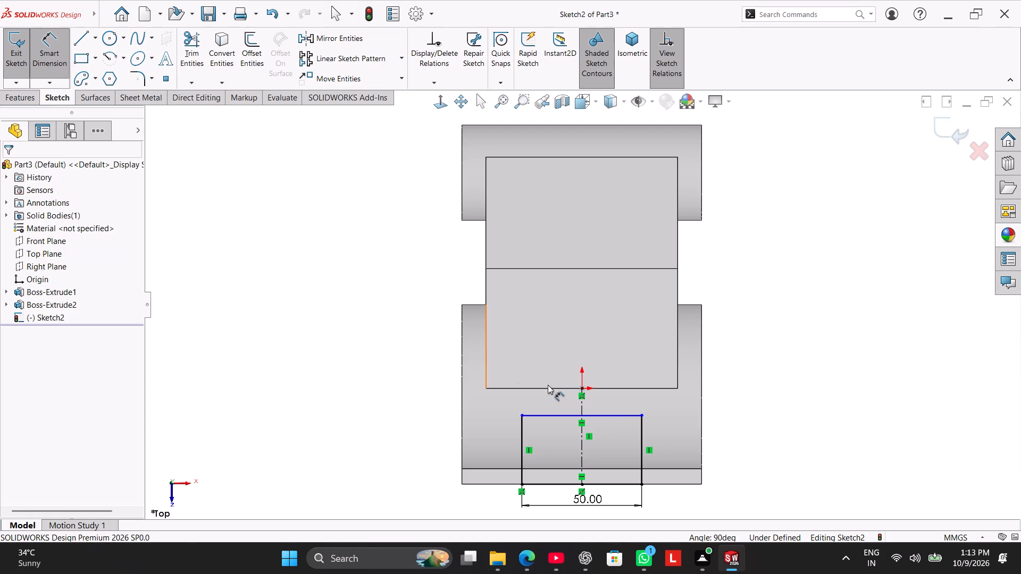
left_click(580, 387)
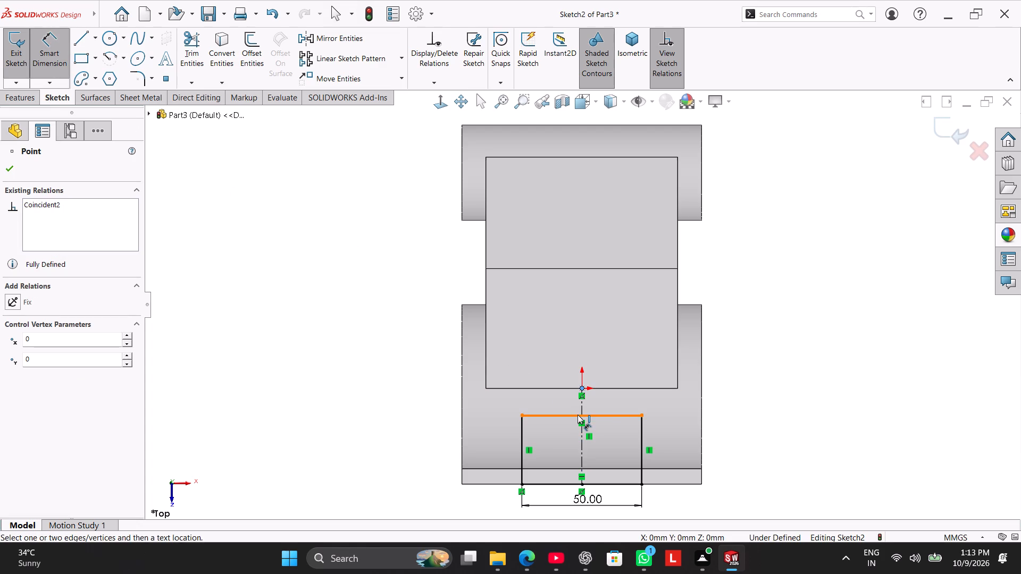
left_click(578, 415)
left_click(718, 409)
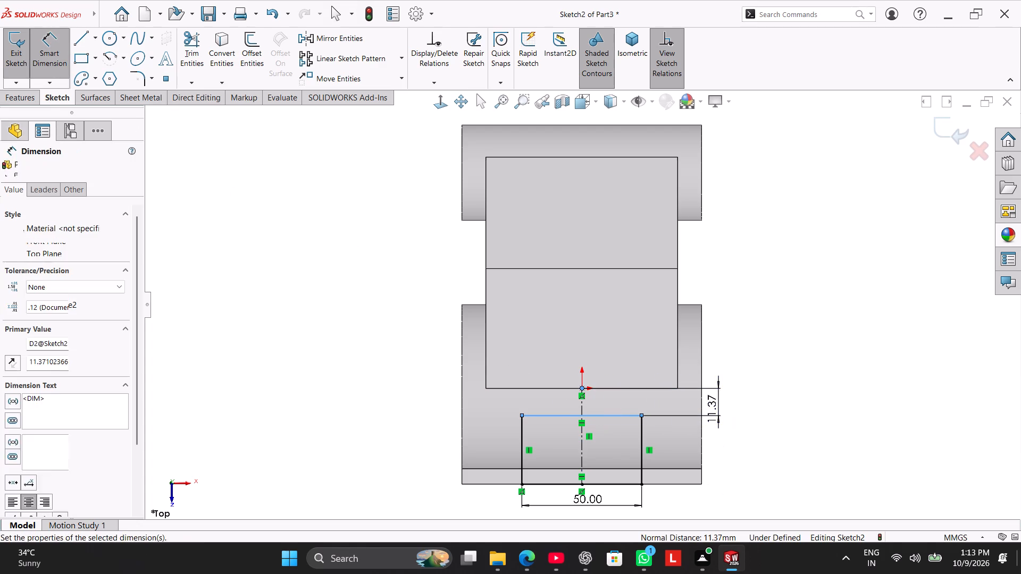
type("12")
key("Return")
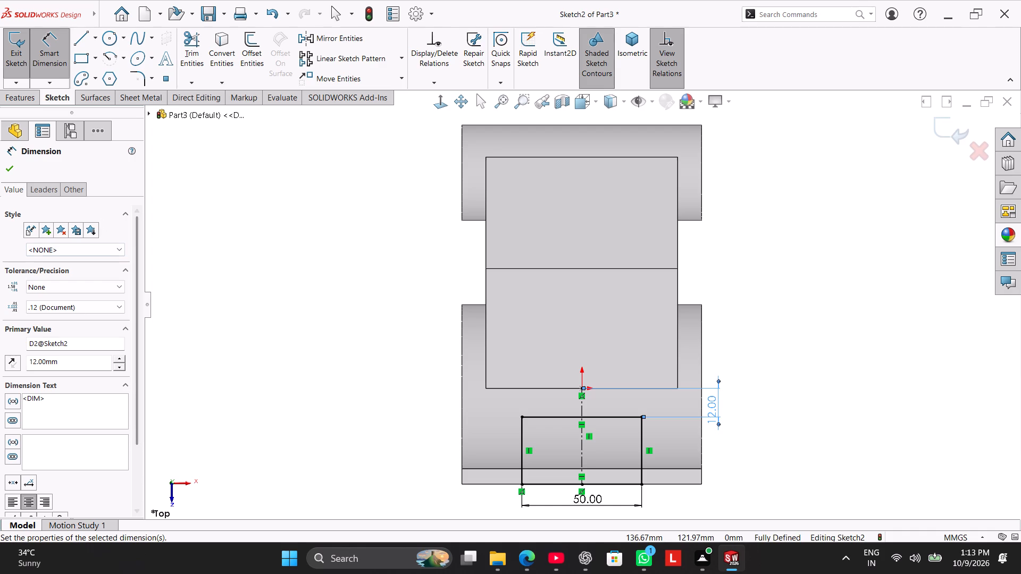
right_click(312, 356)
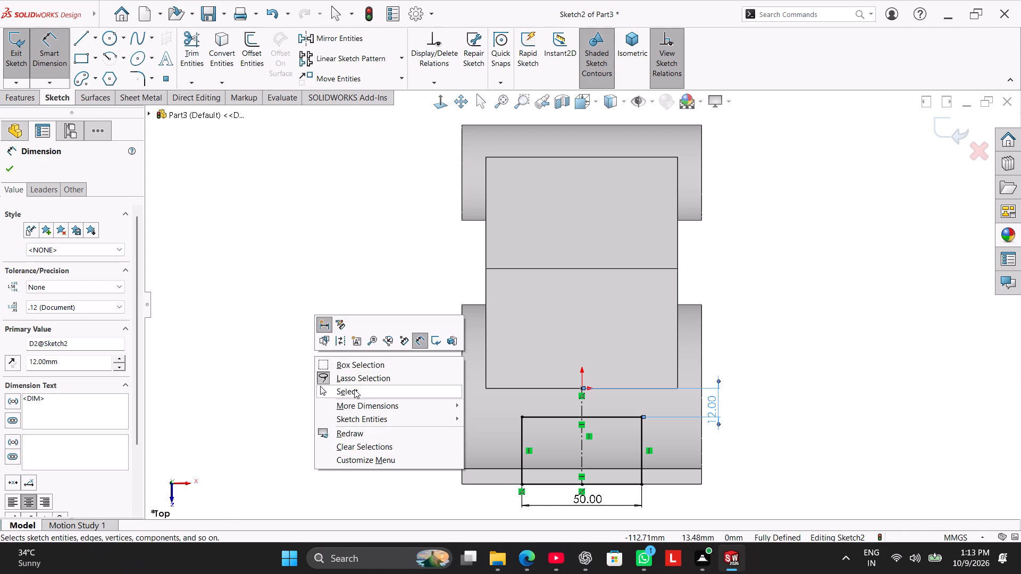
left_click(356, 391)
Cut the 50 mm wide rectangle through the tabbed ring with an Extruded Cut set to Through All - Both.
middle_click_drag(356, 440, 359, 359)
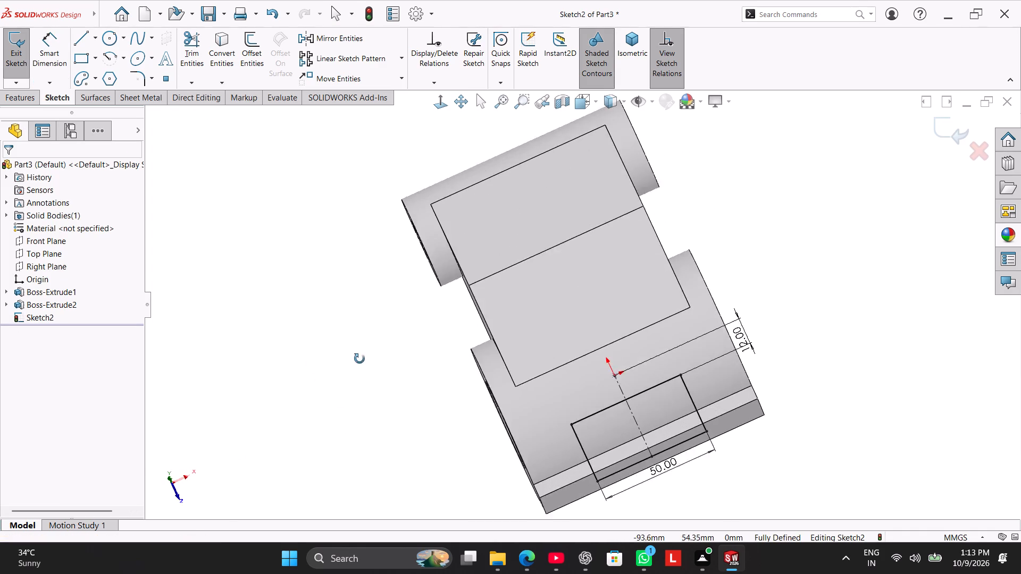
middle_click_drag(359, 359, 351, 377)
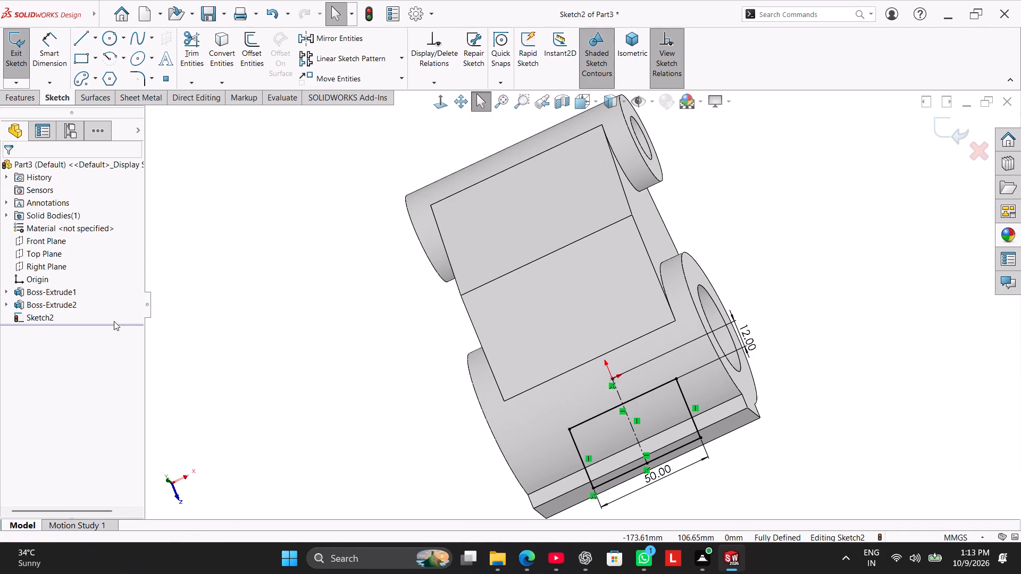
left_click(22, 100)
left_click(188, 53)
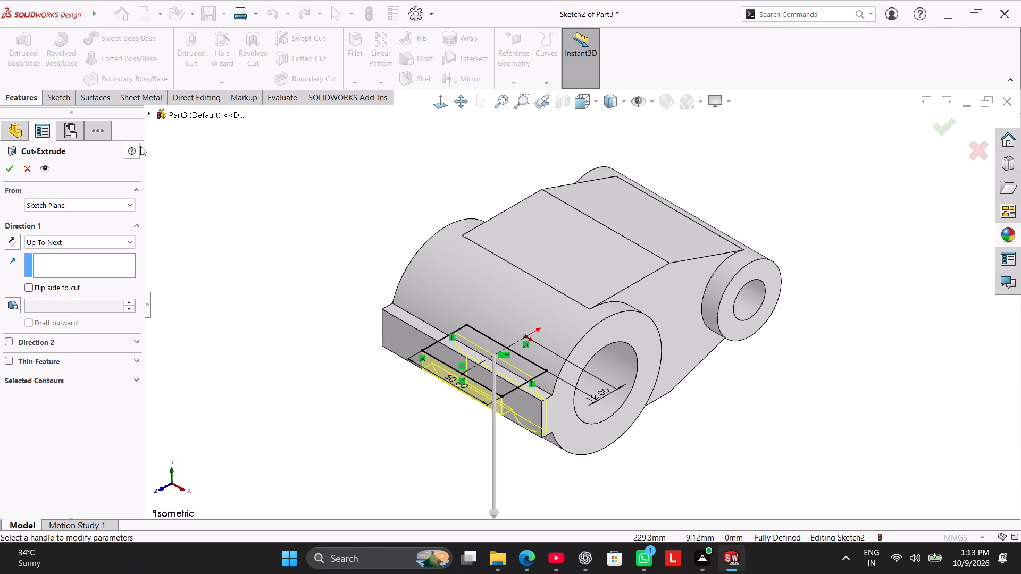
left_click(90, 241)
left_click(95, 272)
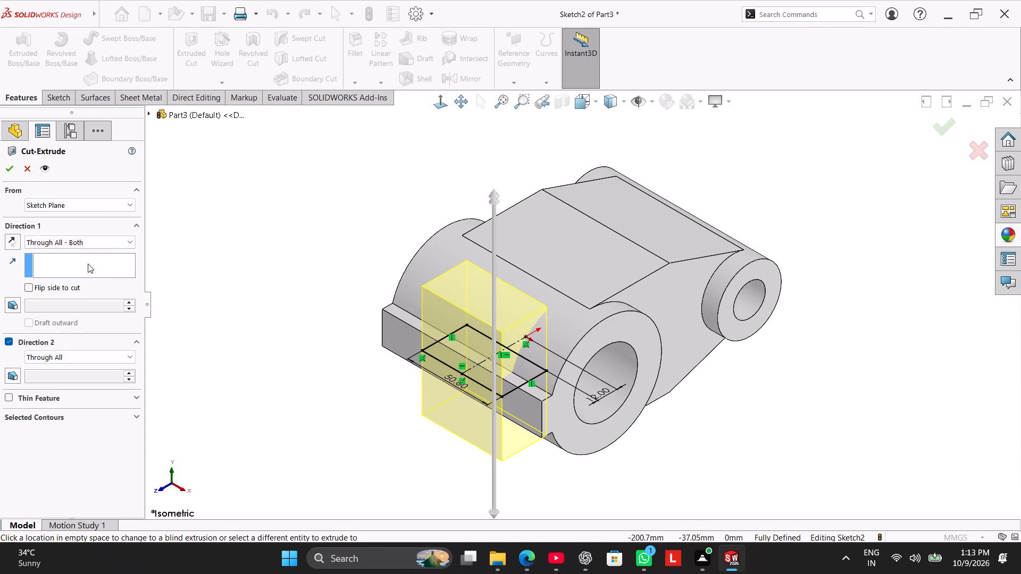
left_click(8, 167)
left_click_drag(205, 218, 207, 223)
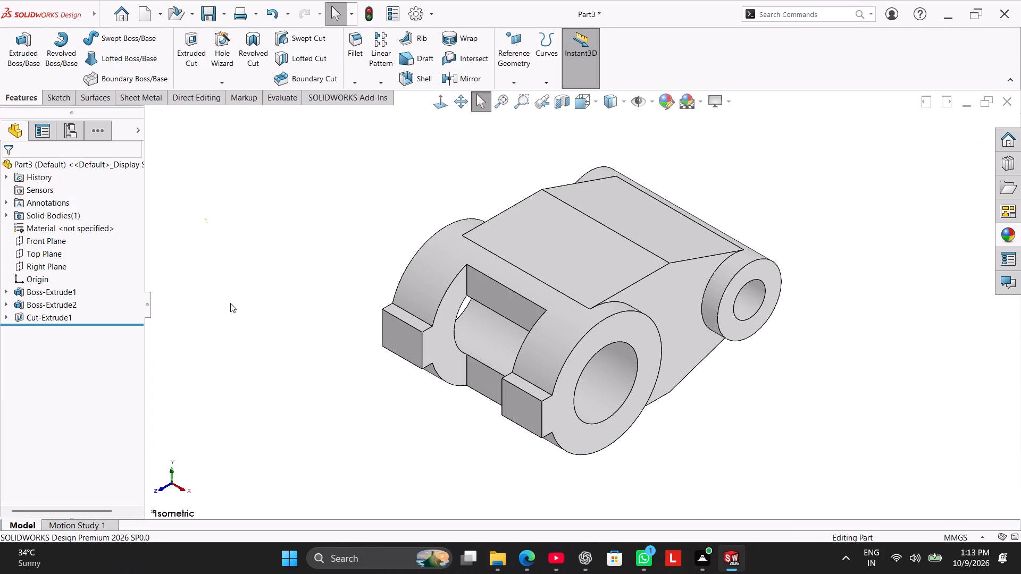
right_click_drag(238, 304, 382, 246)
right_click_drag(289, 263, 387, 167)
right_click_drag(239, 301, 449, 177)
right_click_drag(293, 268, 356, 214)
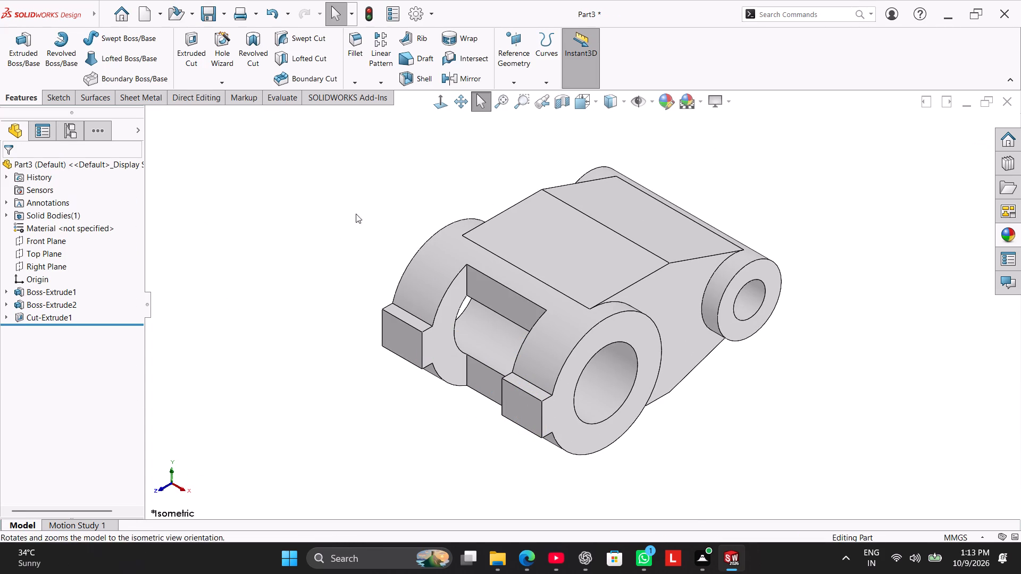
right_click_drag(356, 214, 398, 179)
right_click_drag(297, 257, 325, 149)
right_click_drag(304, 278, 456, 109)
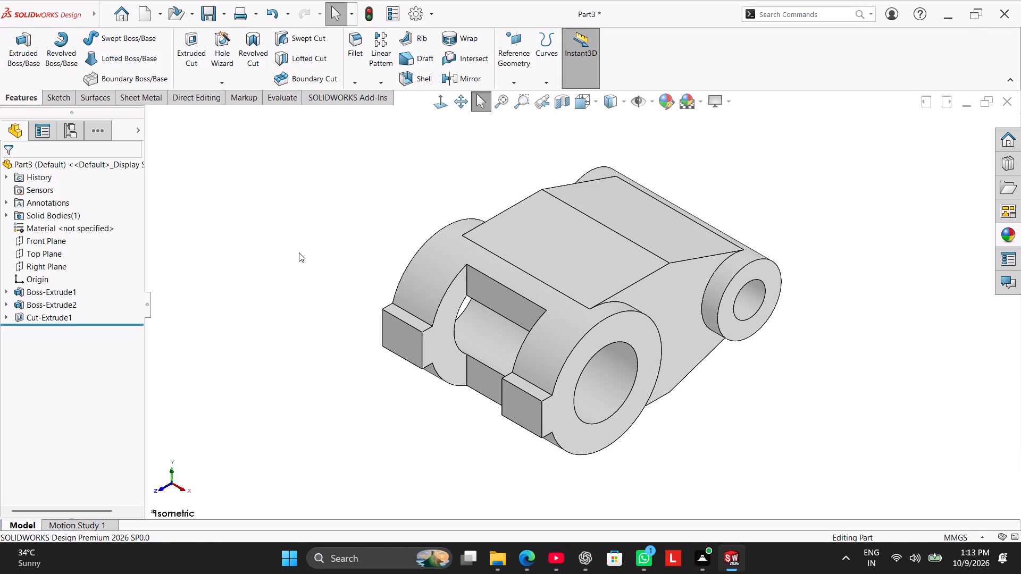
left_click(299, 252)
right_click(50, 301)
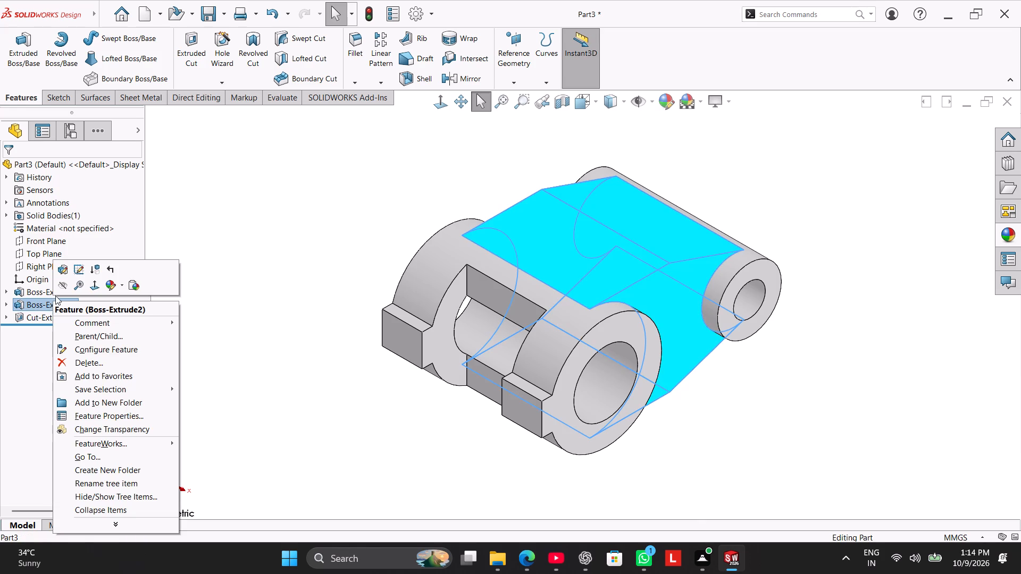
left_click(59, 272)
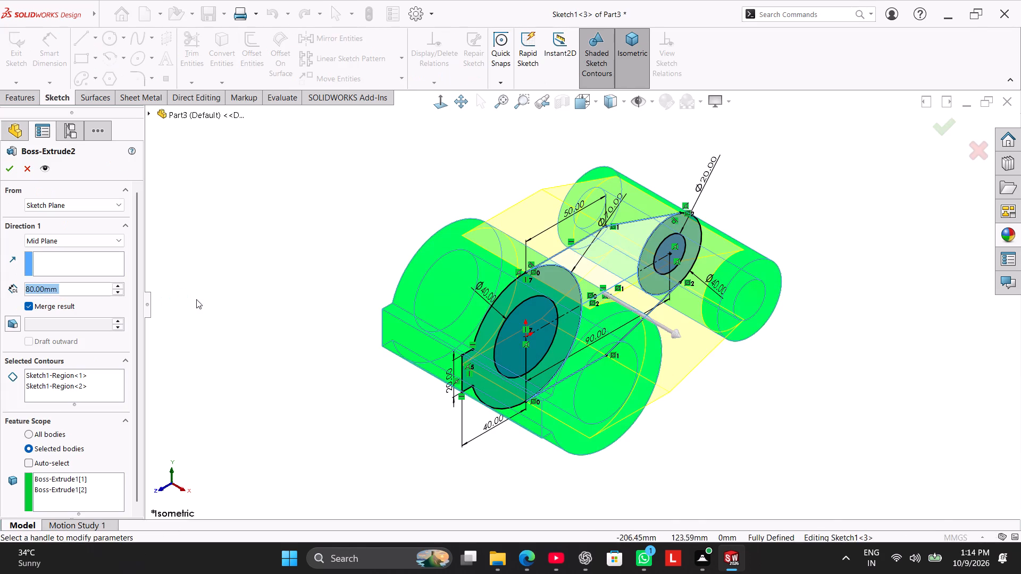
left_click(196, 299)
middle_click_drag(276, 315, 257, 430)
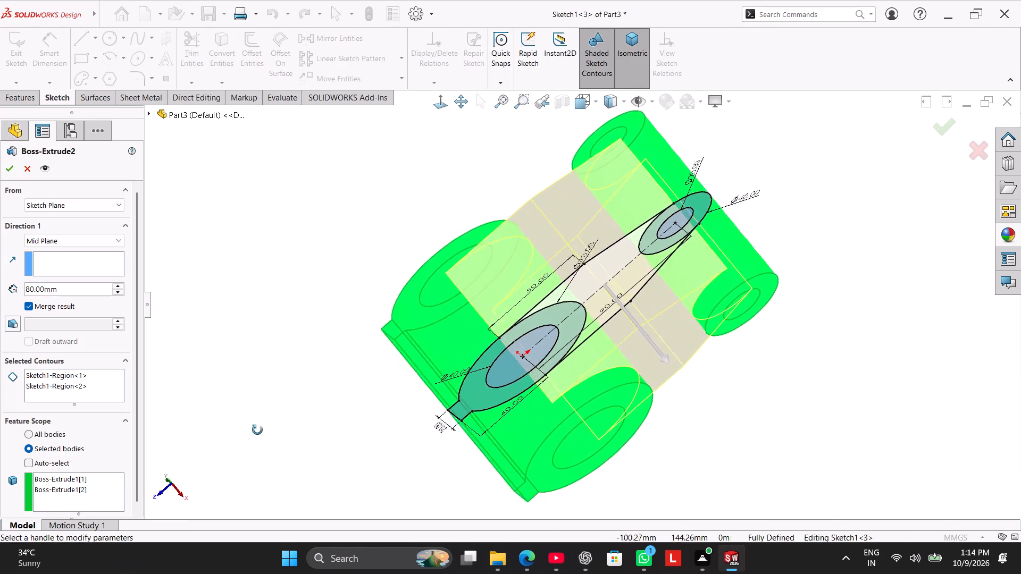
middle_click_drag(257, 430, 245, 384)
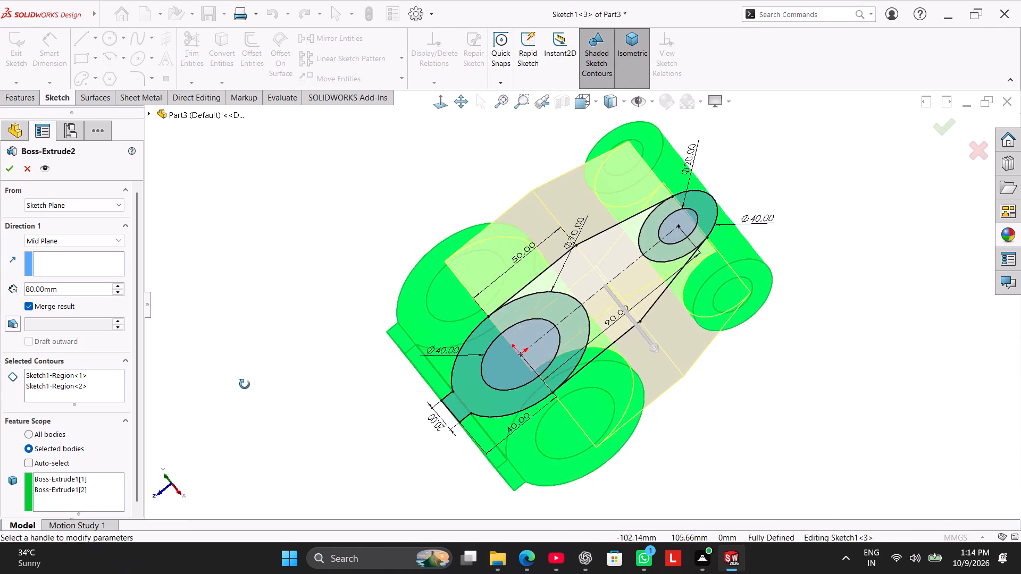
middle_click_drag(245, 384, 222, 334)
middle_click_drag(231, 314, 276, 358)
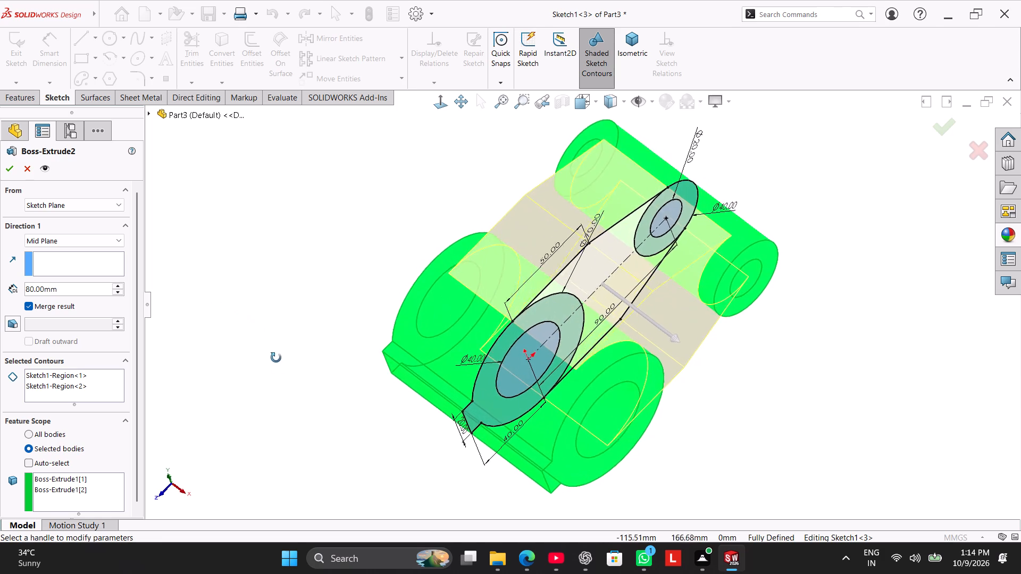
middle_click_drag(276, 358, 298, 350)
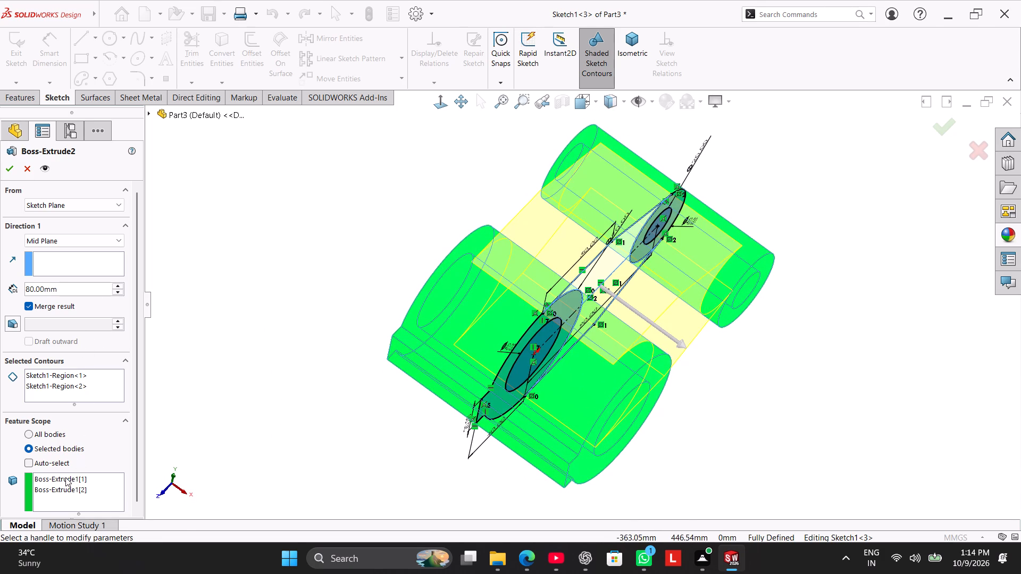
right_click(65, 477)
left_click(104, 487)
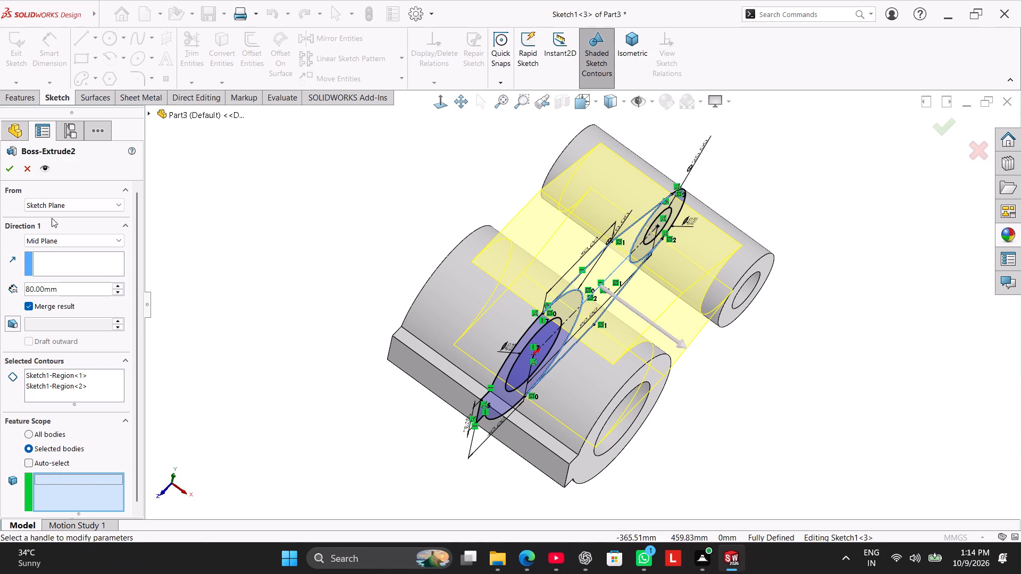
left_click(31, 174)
Edit the web extrusion Boss-Extrude2 so that it starts at a 25 mm offset from the sketch plane.
right_click(63, 299)
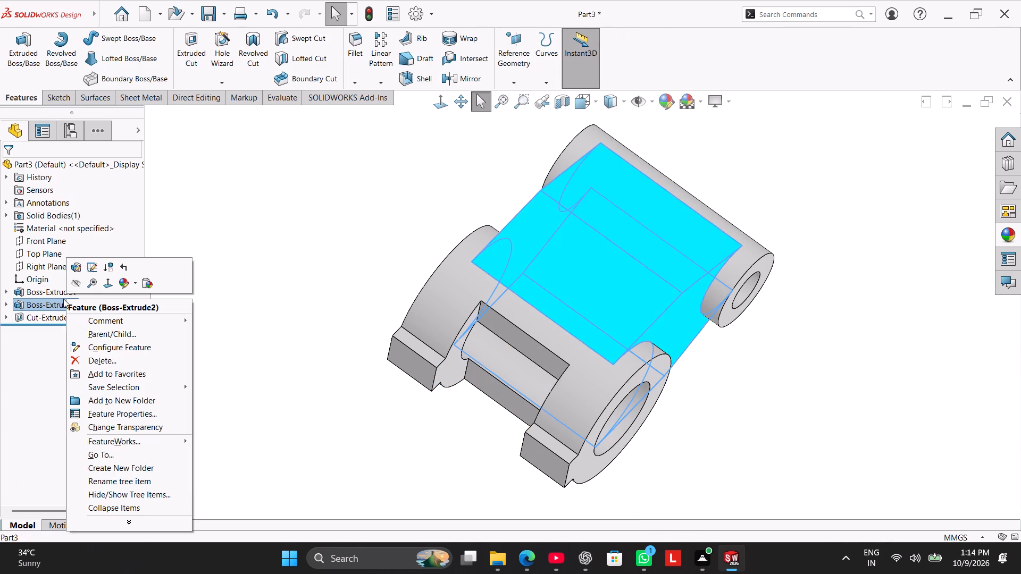
left_click(78, 264)
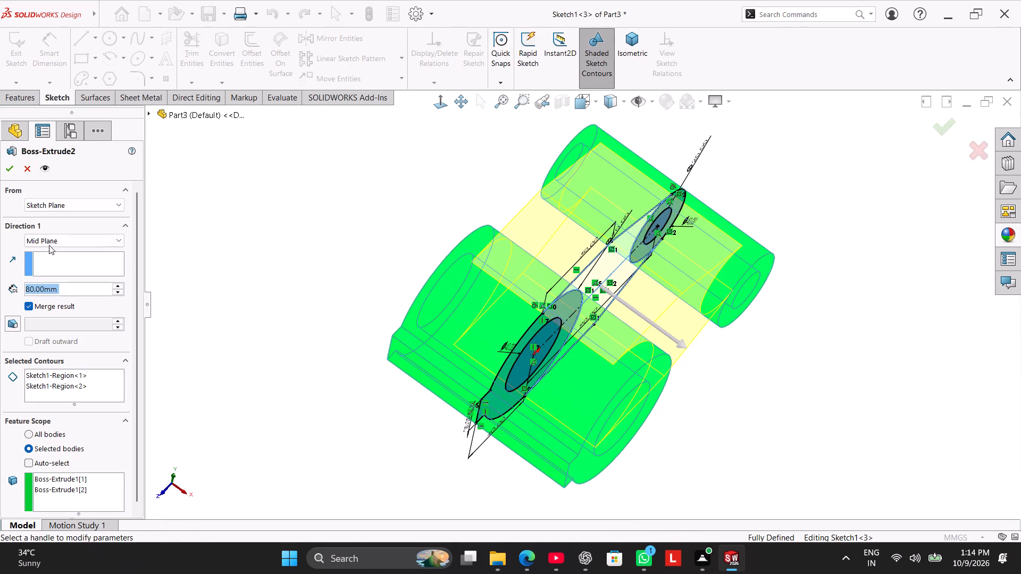
left_click(69, 205)
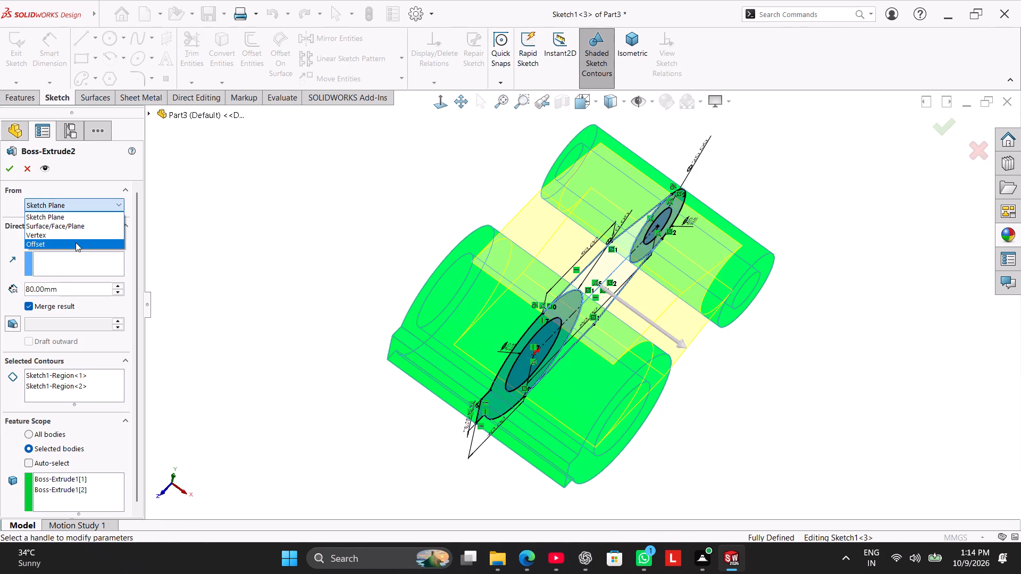
left_click(76, 242)
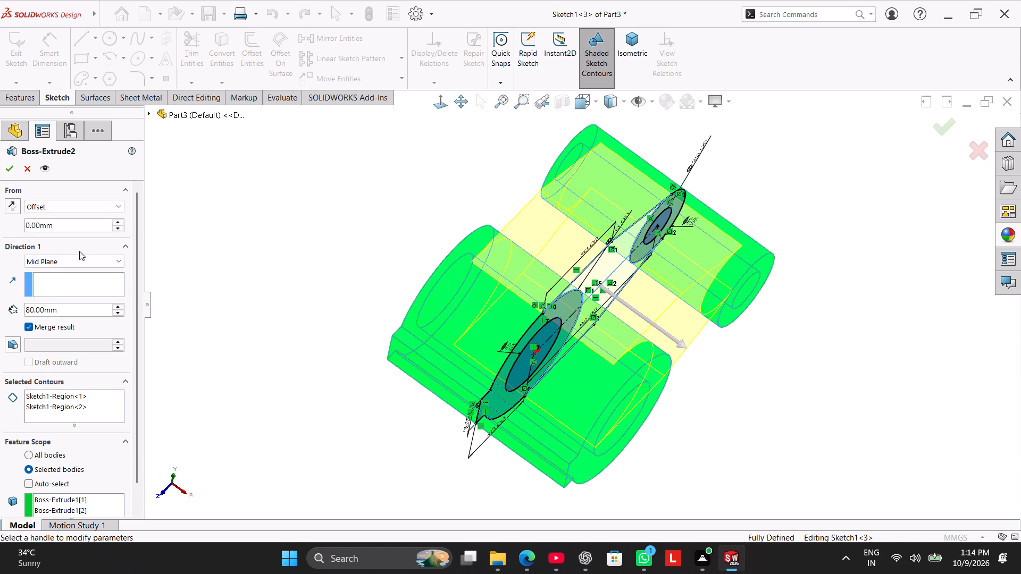
double_click(65, 229)
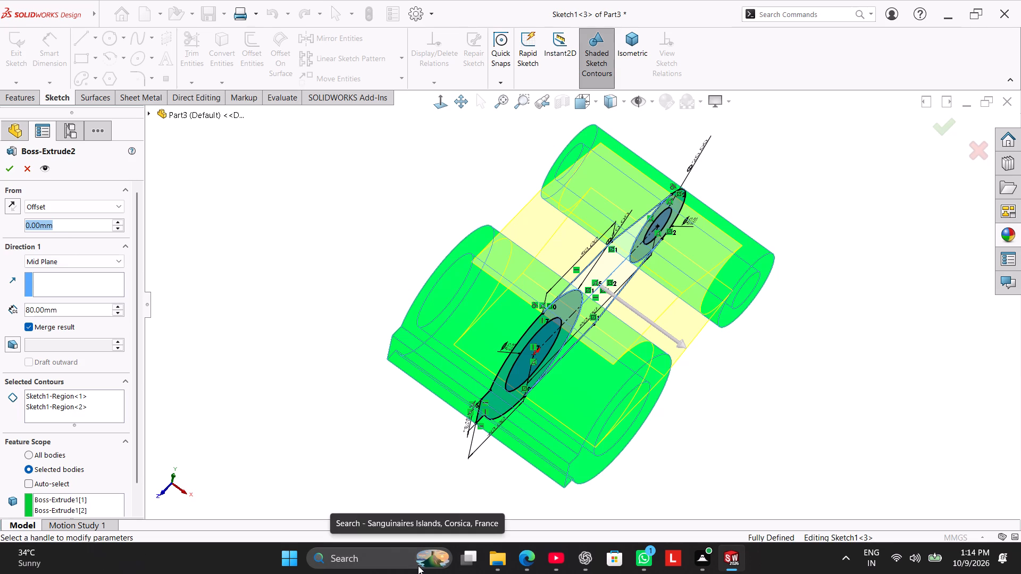
type("25")
key("Return")
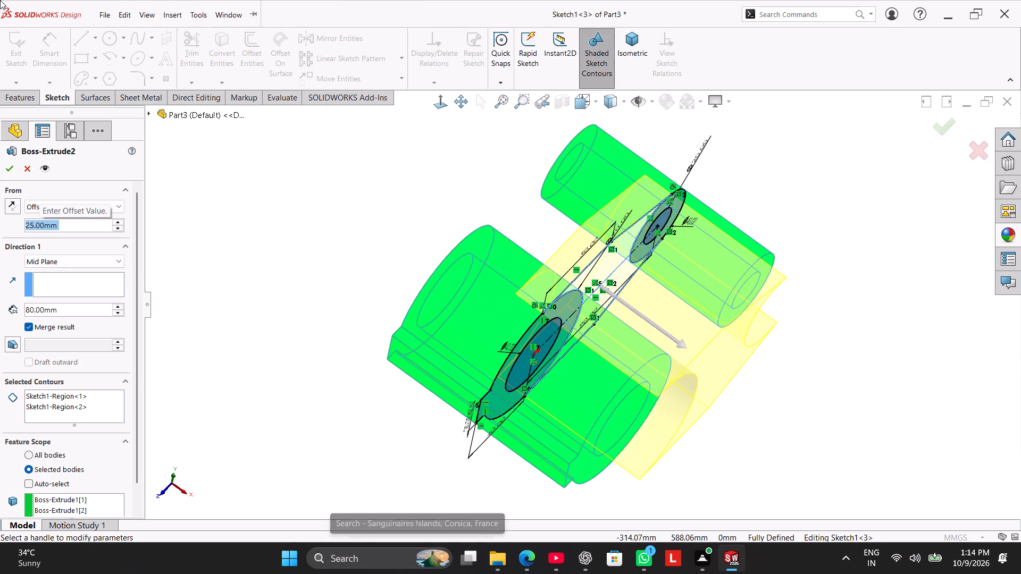
Change the web extrusion's end condition to Blind with a 15 mm depth, directed away from the sketch plane, and accept the feature.
left_click(59, 261)
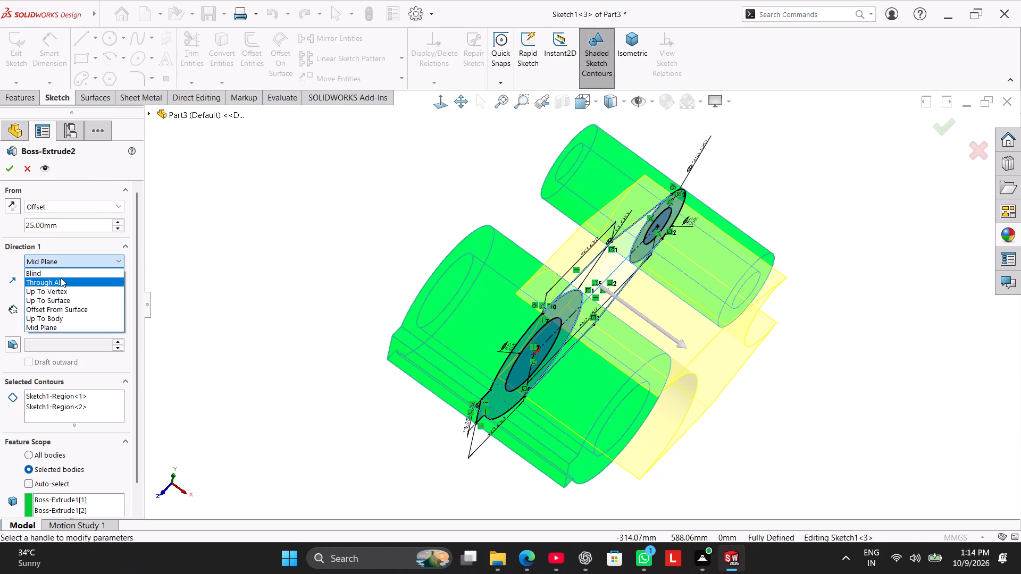
left_click(61, 276)
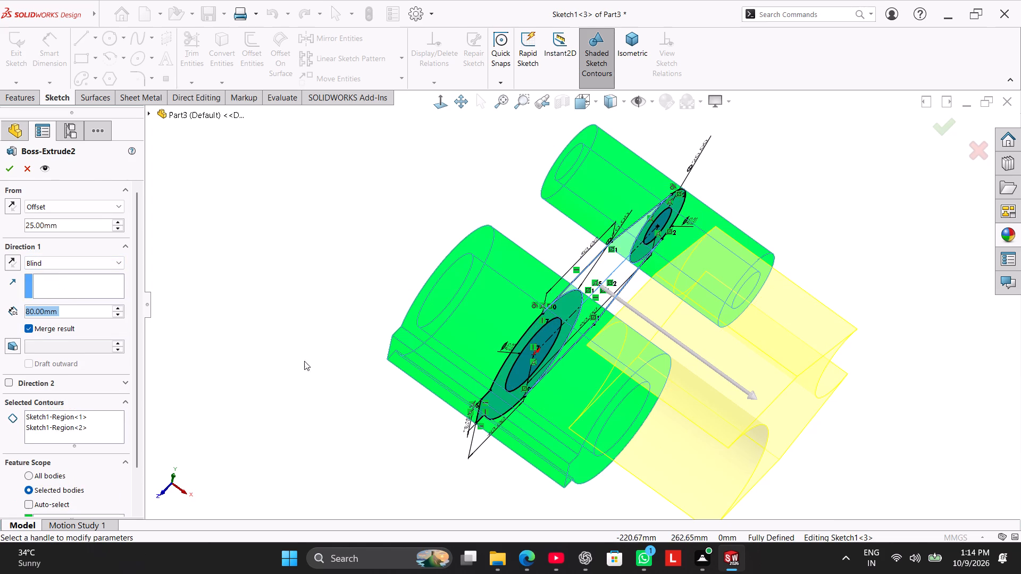
scroll(314, 366, "up", 1)
middle_click_drag(314, 366, 329, 396)
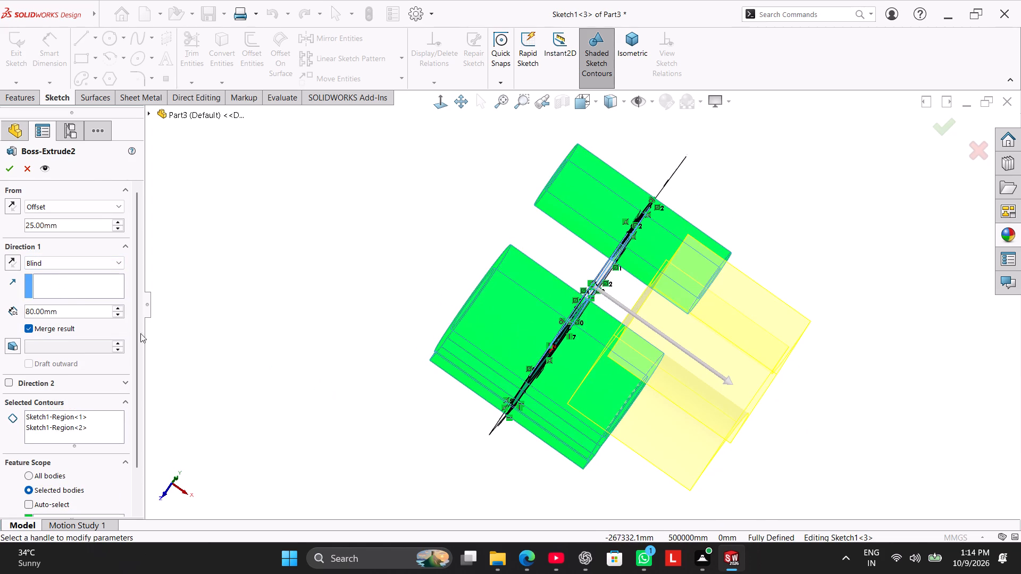
left_click(14, 261)
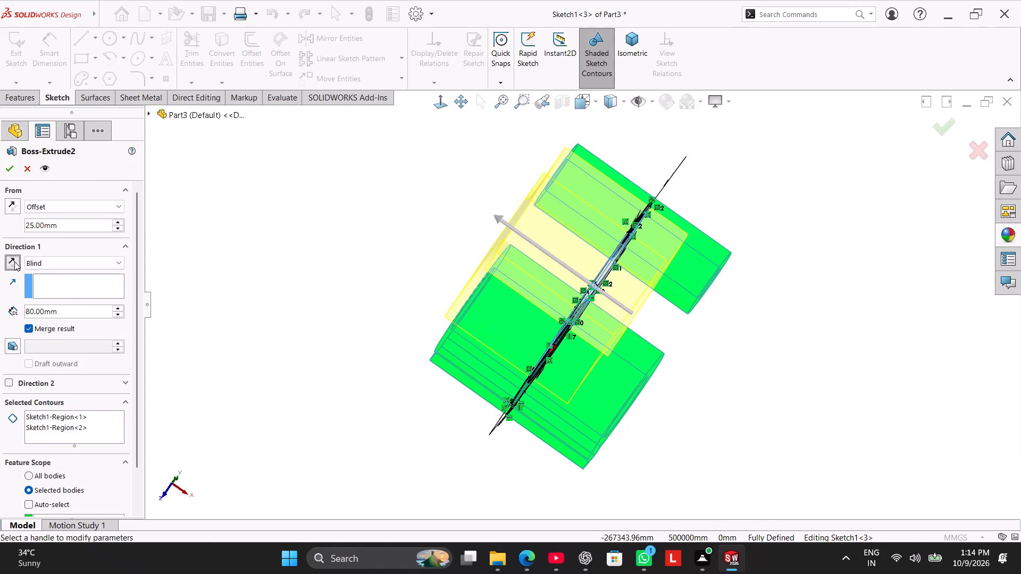
left_click(14, 261)
double_click(65, 310)
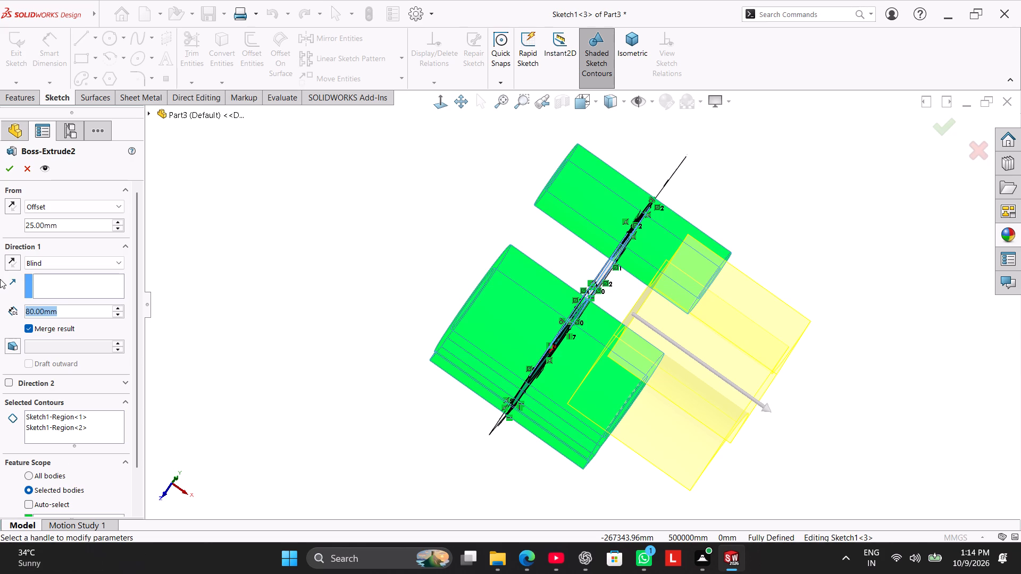
type("15")
key("Return")
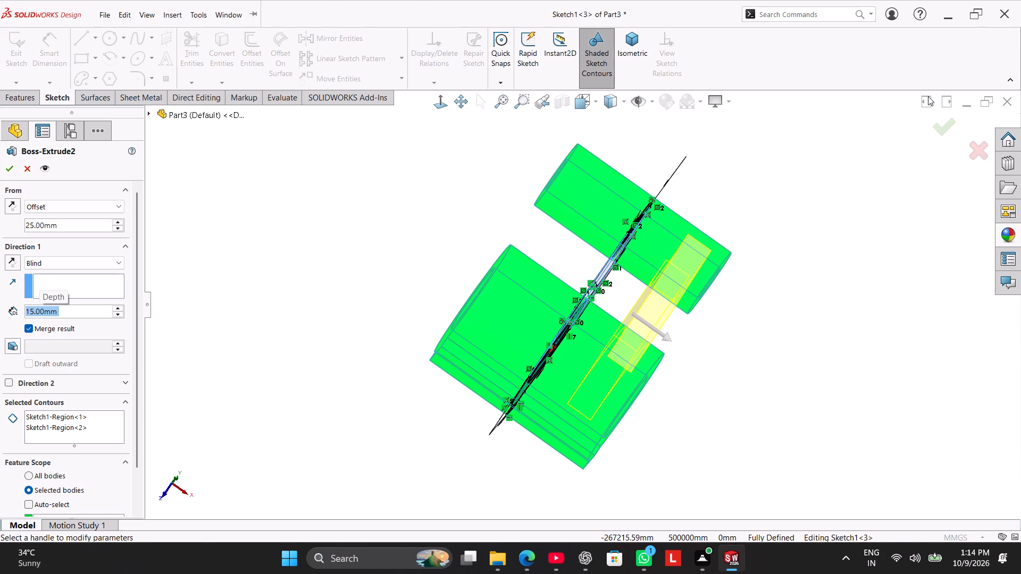
left_click(7, 165)
Mirror the web feature Boss-Extrude2 about the Right Plane.
left_click(235, 259)
middle_click_drag(325, 307, 269, 233)
right_click_drag(304, 305, 487, 238)
middle_click_drag(305, 280, 378, 392)
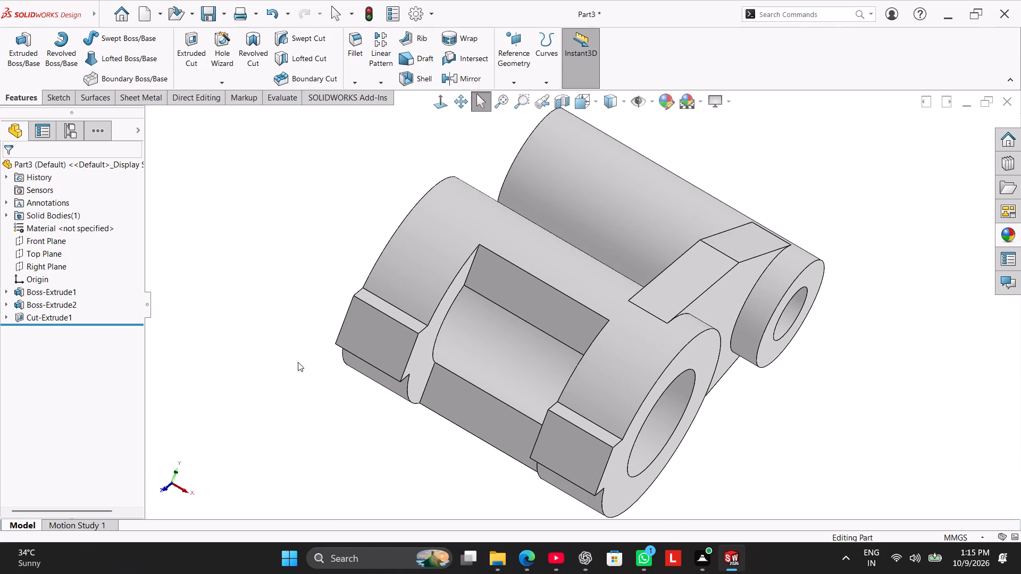
right_click_drag(298, 359, 428, 266)
middle_click_drag(405, 293, 427, 340)
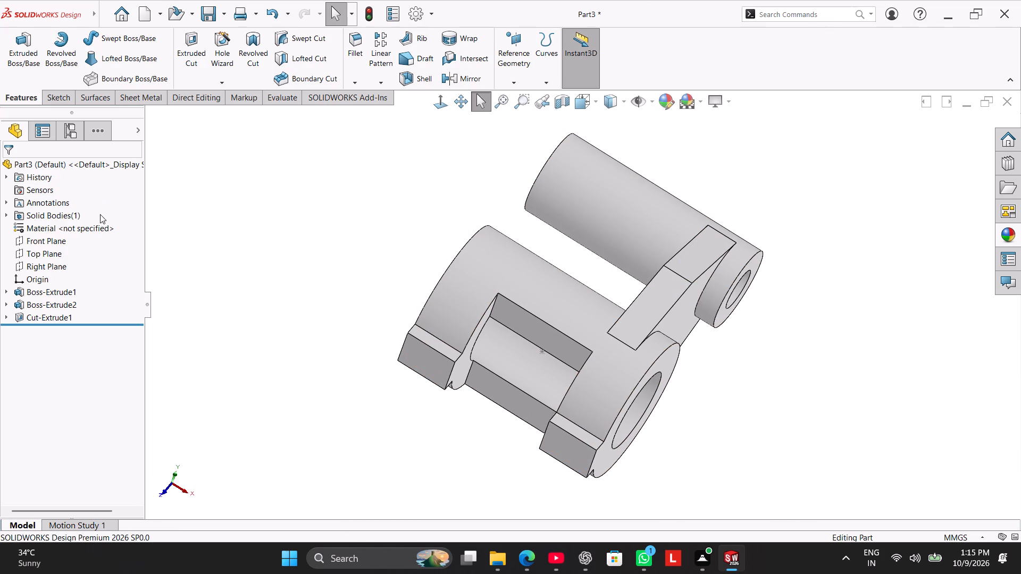
left_click(444, 80)
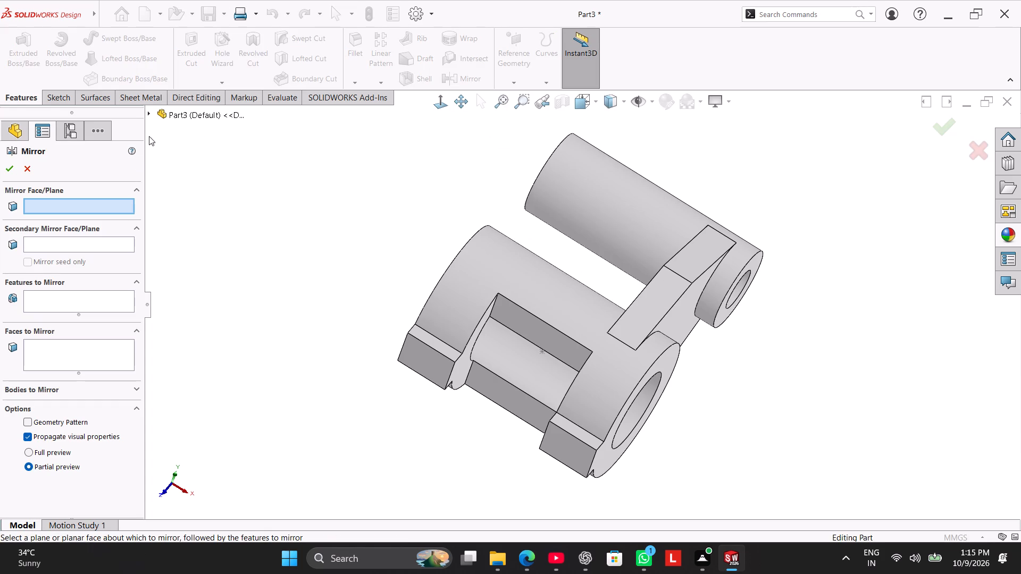
left_click(151, 115)
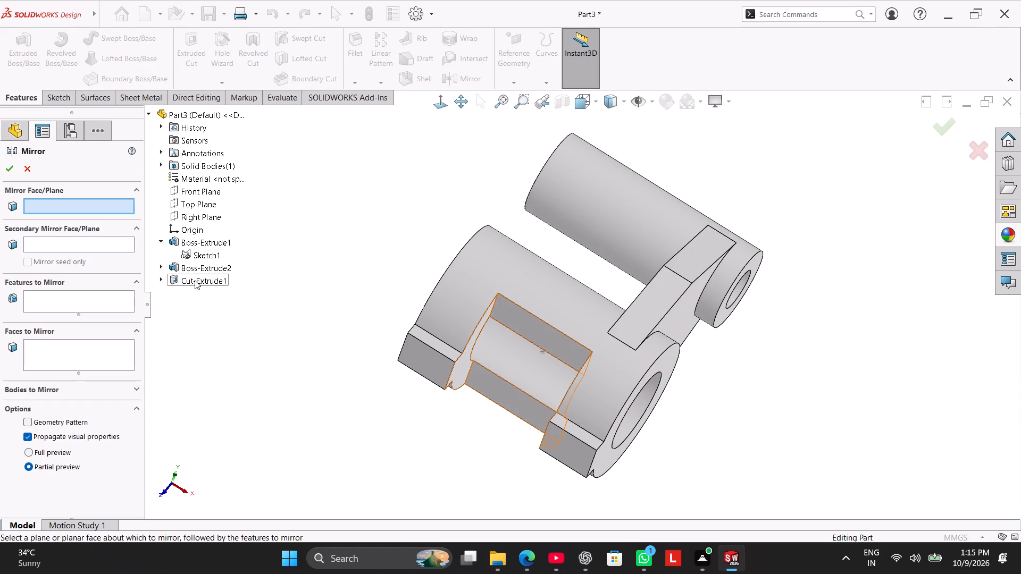
left_click(195, 269)
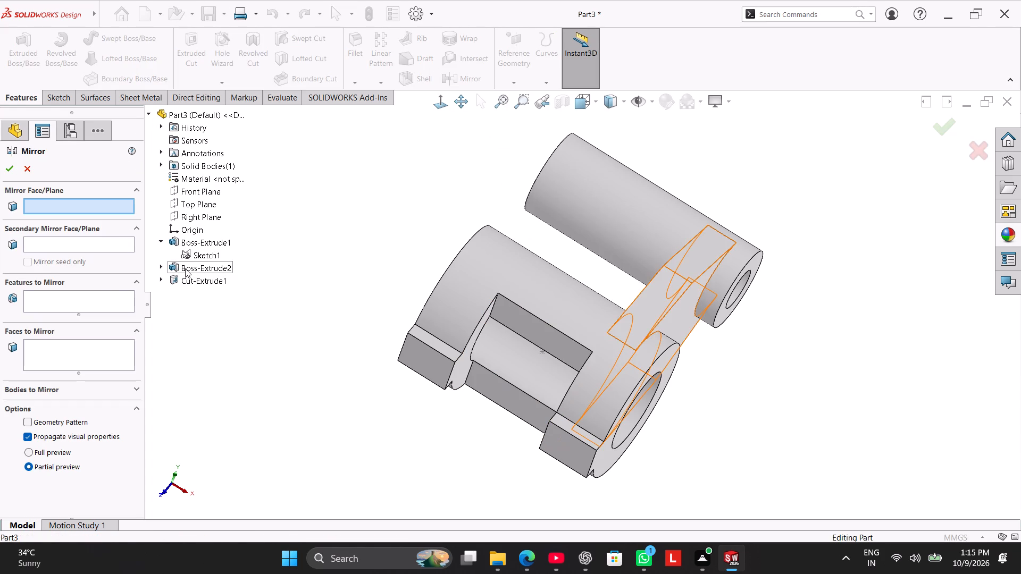
left_click(110, 295)
left_click(183, 270)
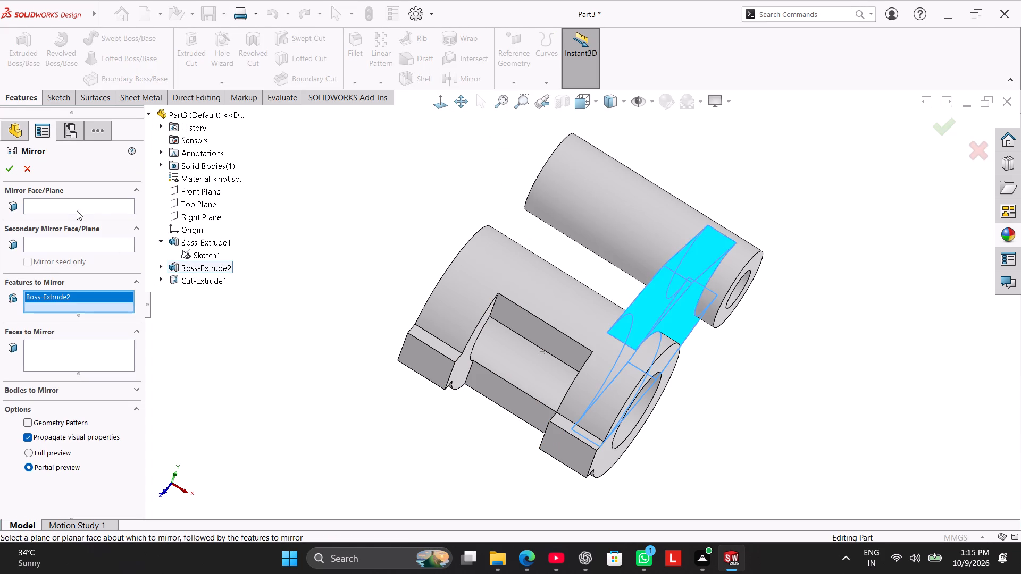
left_click(77, 207)
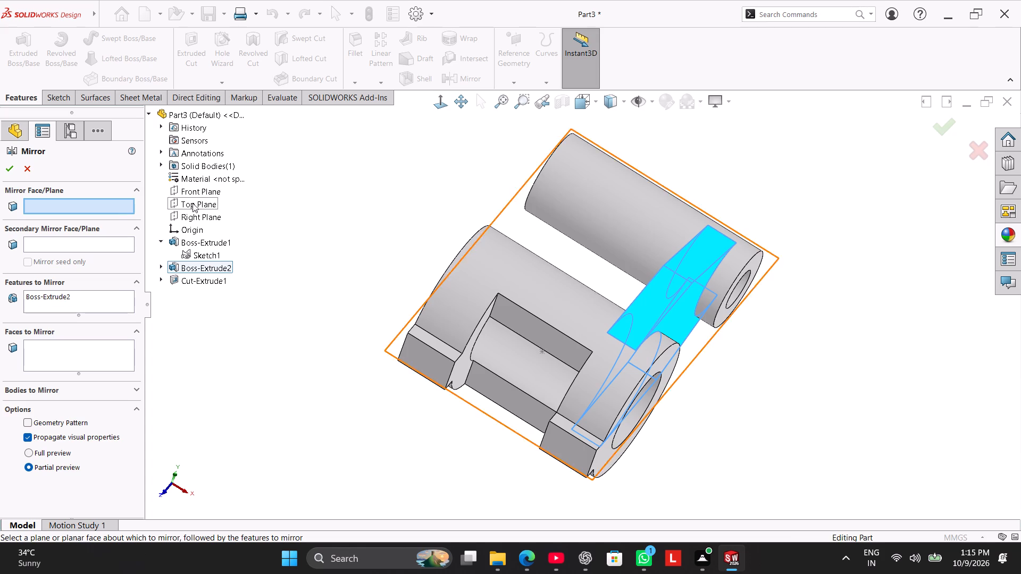
left_click(193, 215)
left_click(13, 170)
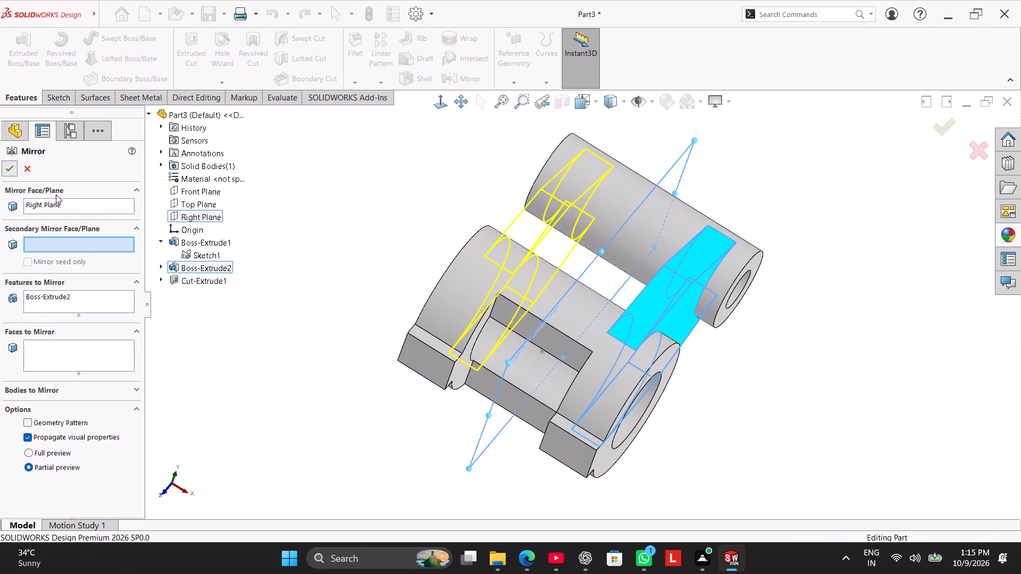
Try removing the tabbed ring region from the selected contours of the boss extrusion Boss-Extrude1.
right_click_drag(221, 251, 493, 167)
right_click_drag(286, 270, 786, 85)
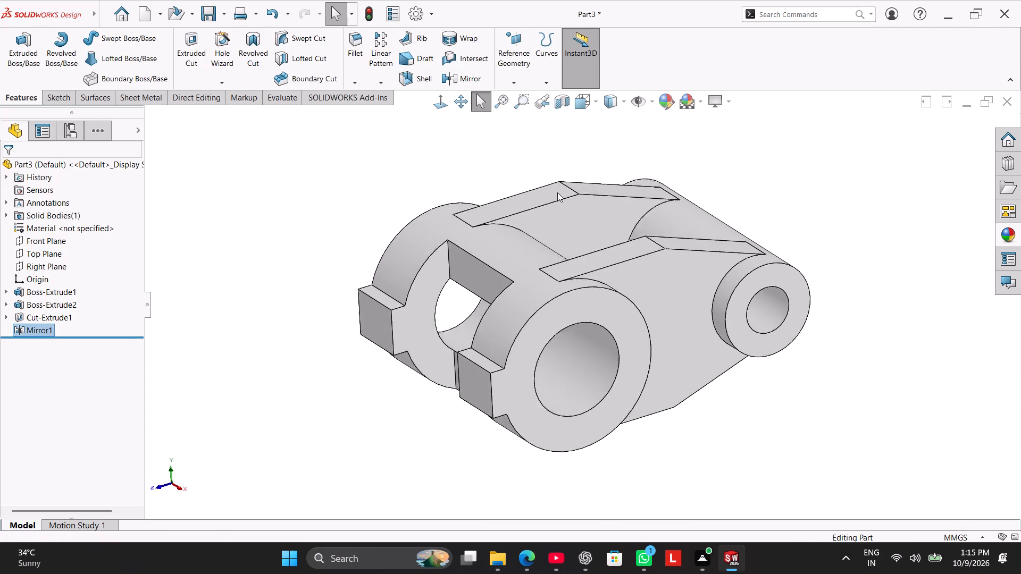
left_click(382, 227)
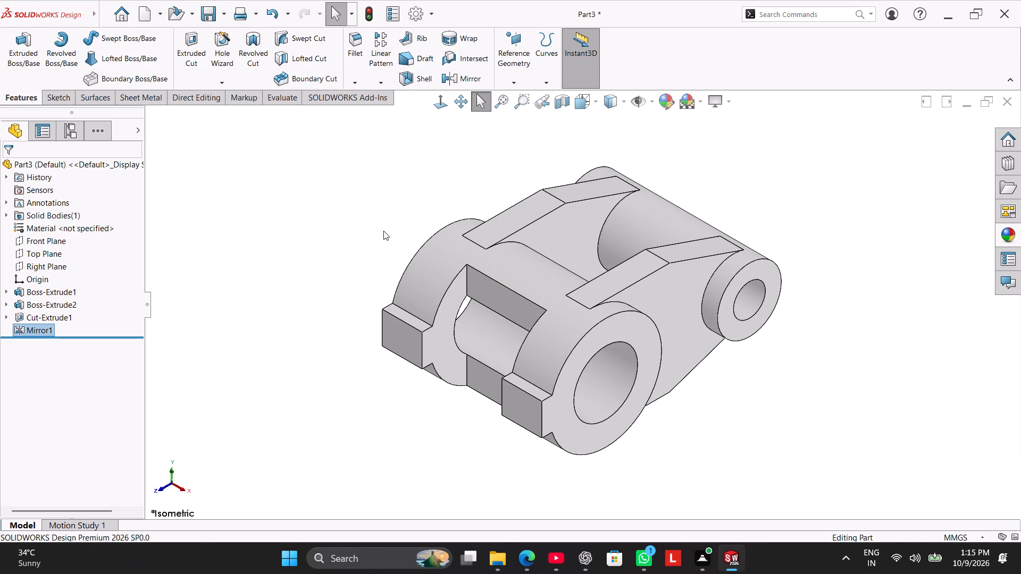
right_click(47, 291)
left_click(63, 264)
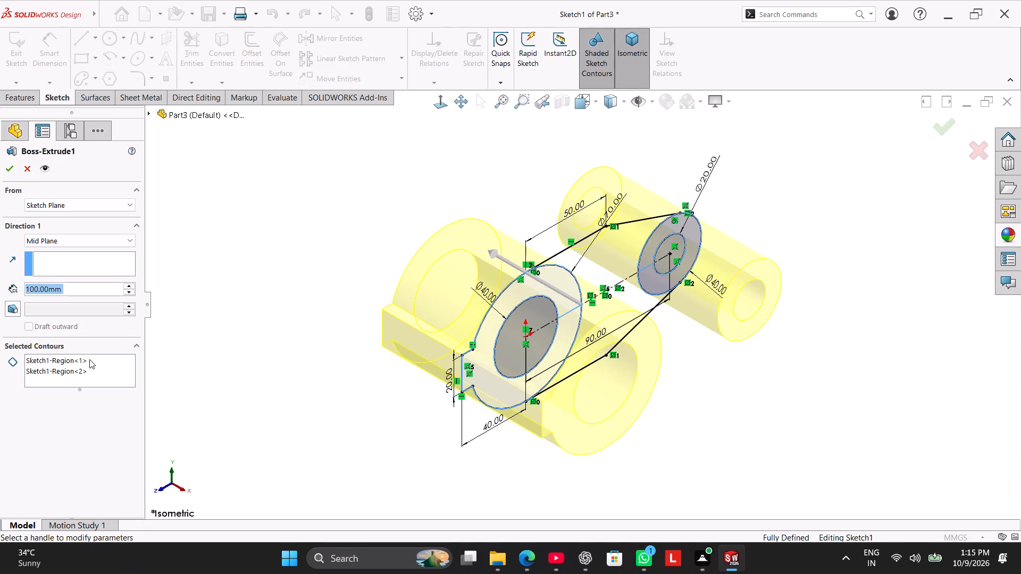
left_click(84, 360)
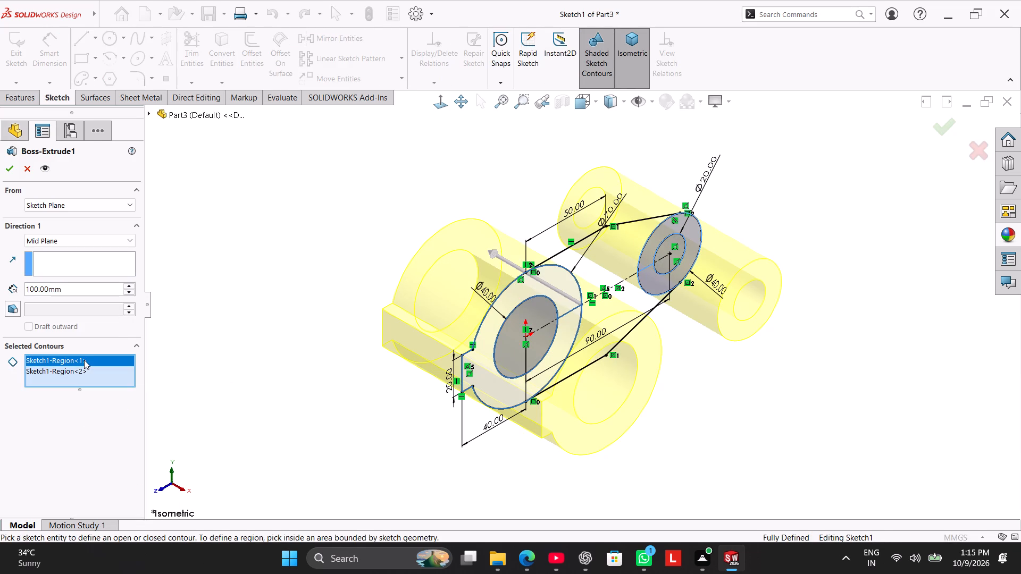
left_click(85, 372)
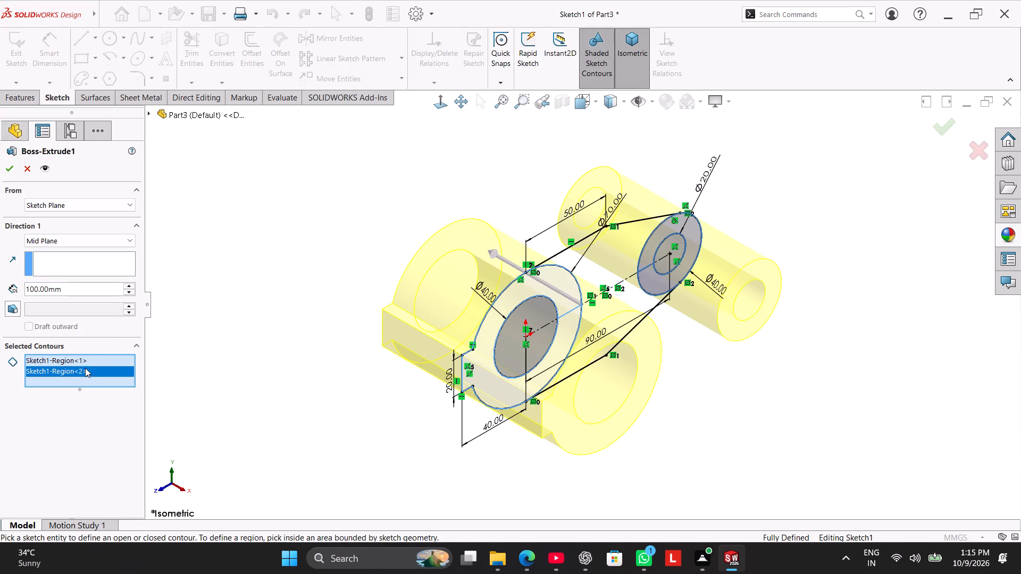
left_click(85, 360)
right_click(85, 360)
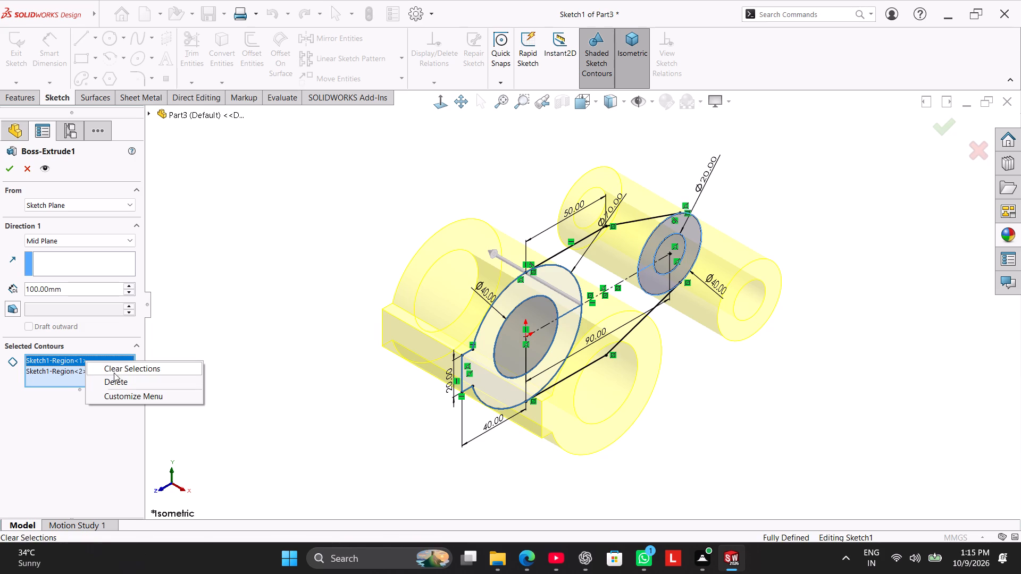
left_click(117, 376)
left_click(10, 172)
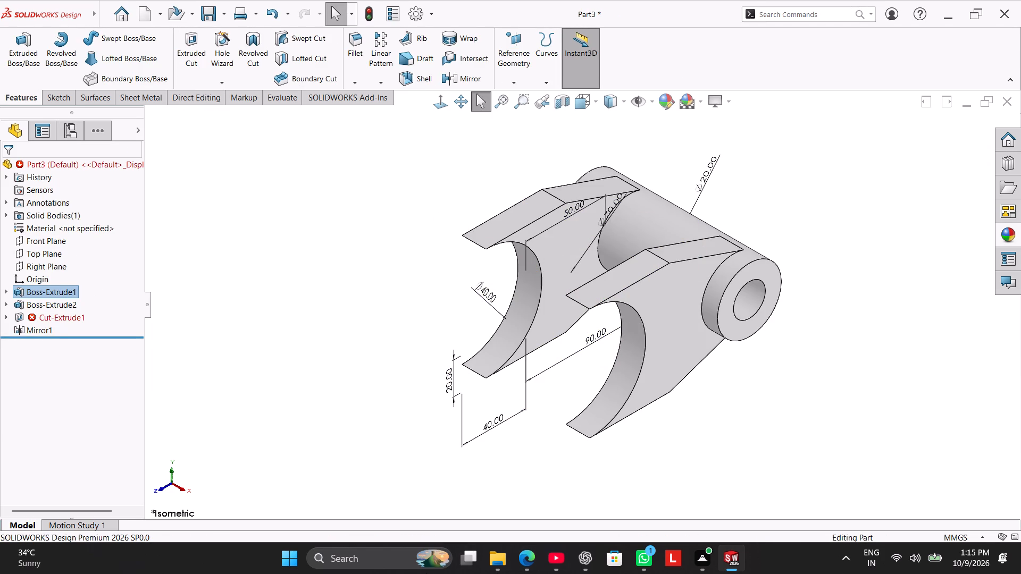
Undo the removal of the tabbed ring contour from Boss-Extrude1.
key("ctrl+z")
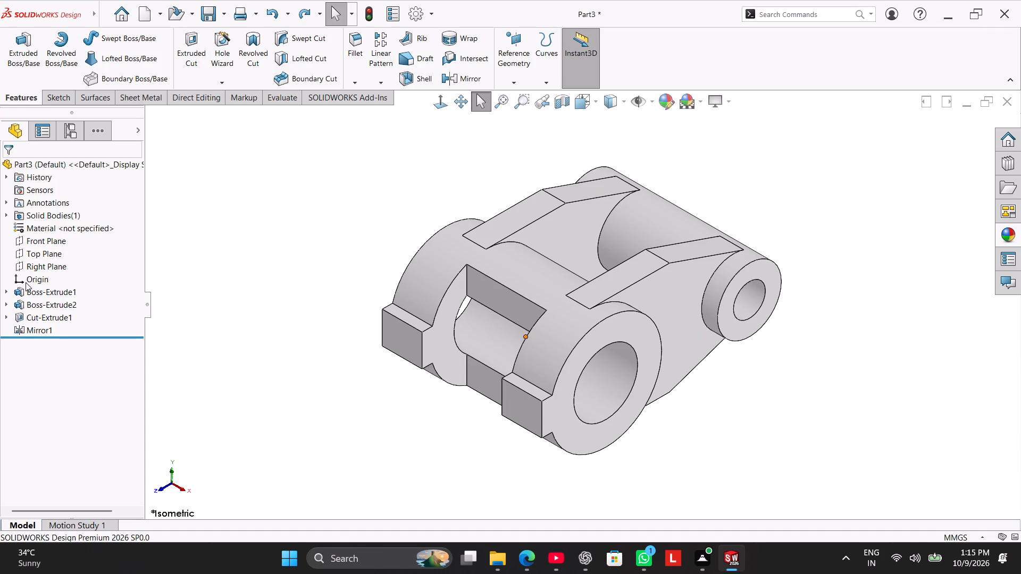
Open the boss extrusion Boss-Extrude1 for editing.
right_click(39, 291)
left_click(53, 262)
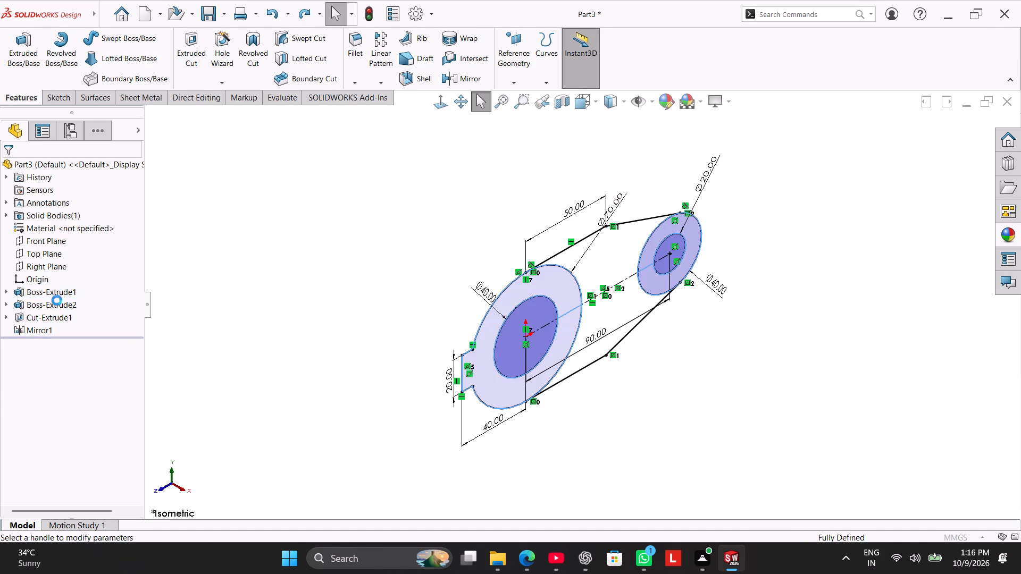
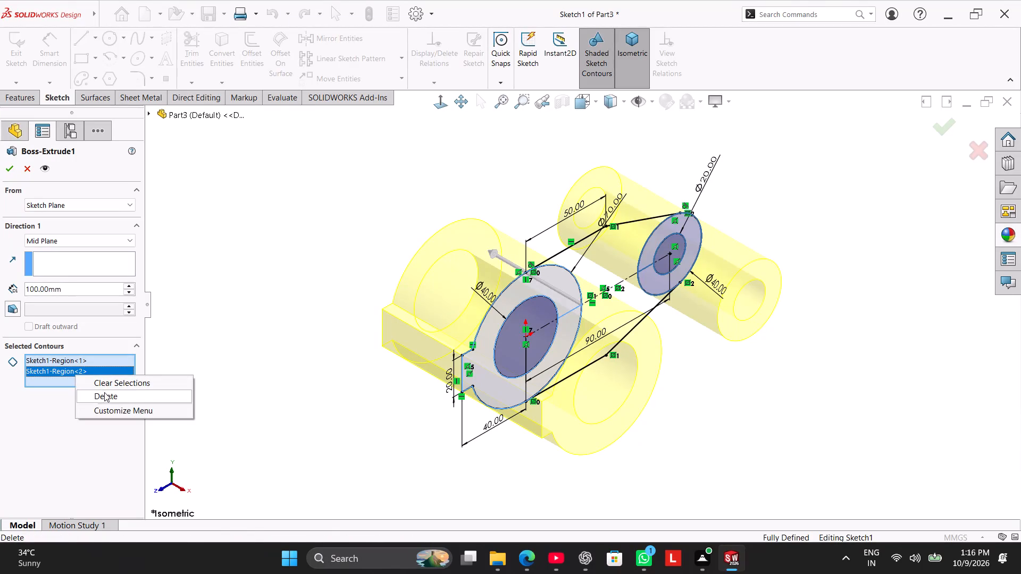
Remove the plain 40 mm ring region, Sketch1-Region<2>, from the selected contours of Boss-Extrude1 and apply the edit.
left_click(105, 393)
left_click(10, 170)
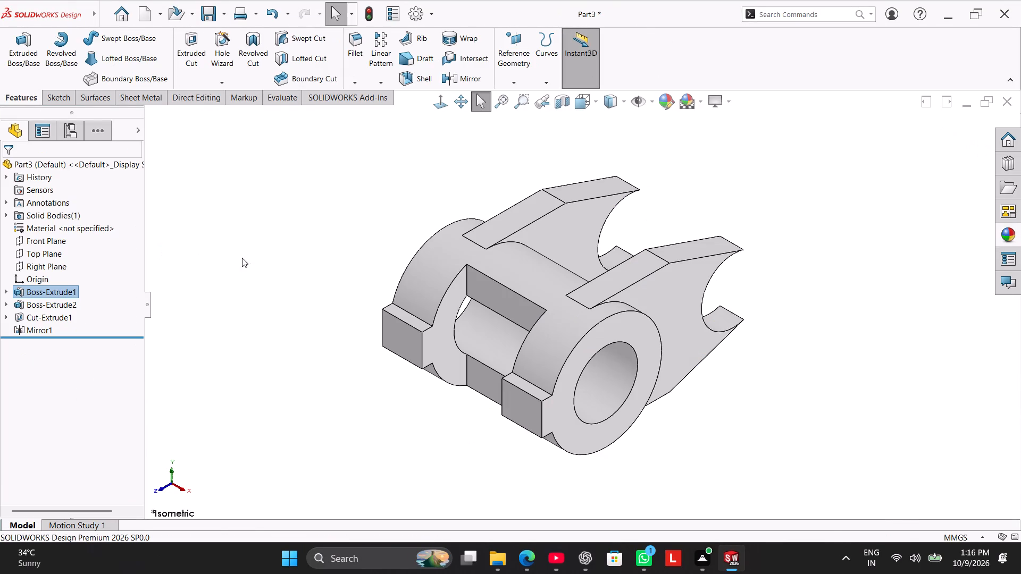
left_click(253, 259)
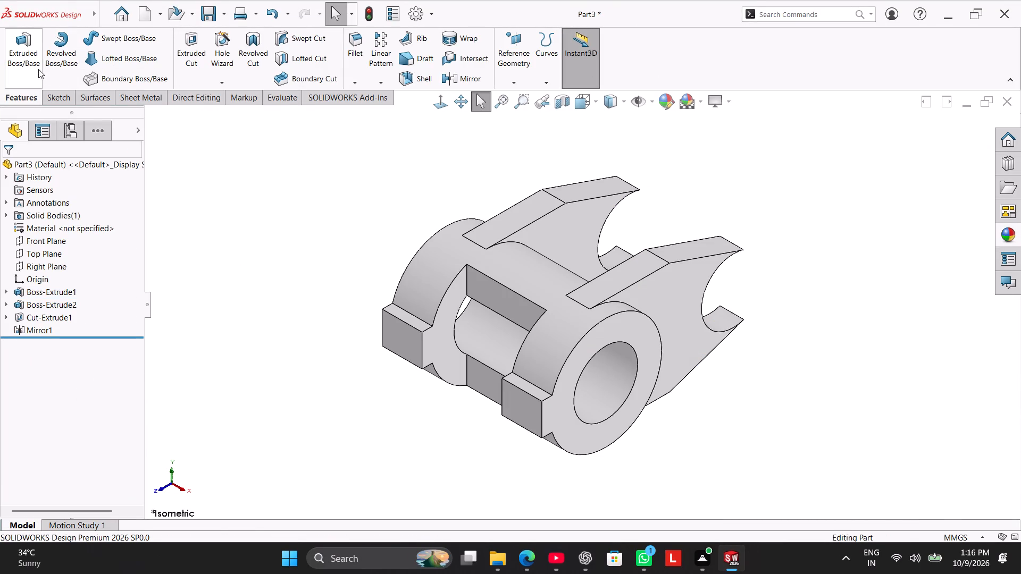
Start a boss extrusion of Sketch1 from the inner face of the original web, Boss-Extrude2.
left_click(31, 57)
left_click(150, 115)
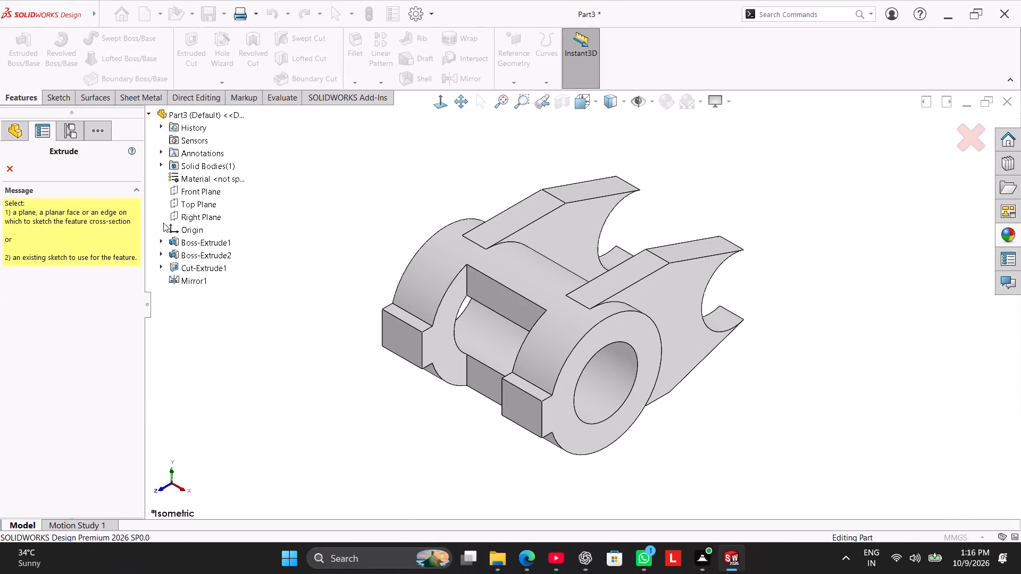
left_click(164, 242)
left_click(188, 254)
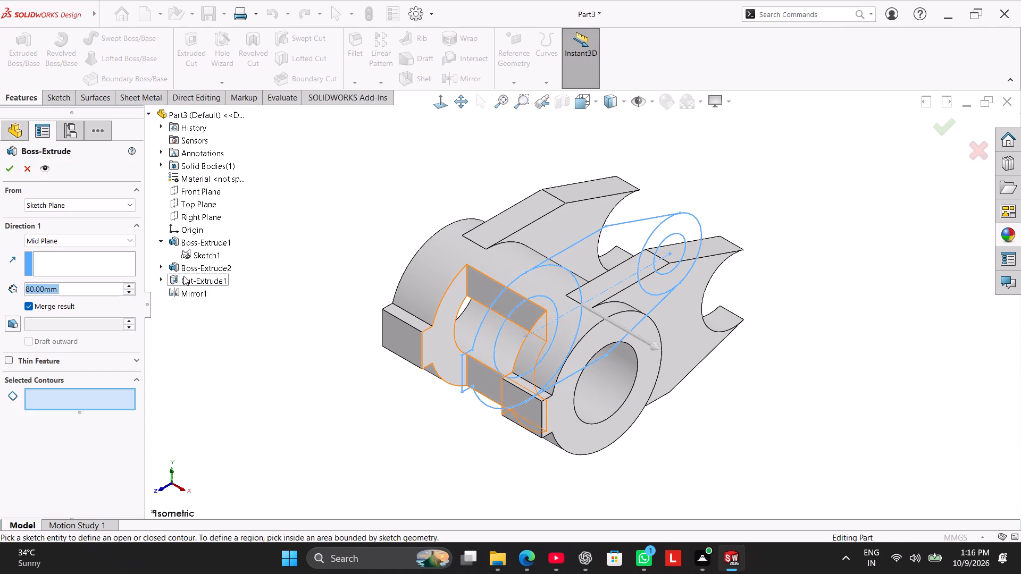
middle_click_drag(227, 357, 255, 424)
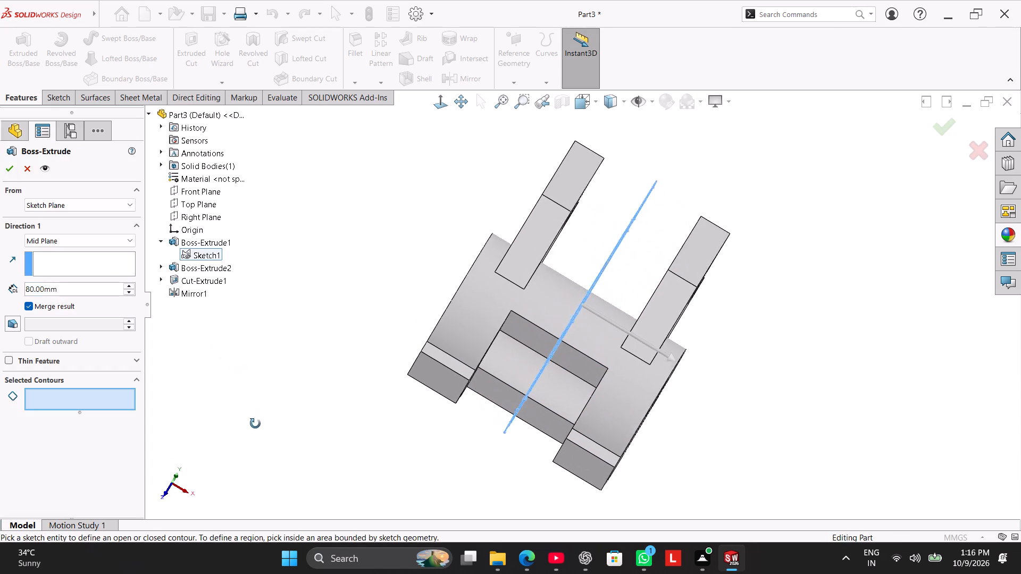
middle_click_drag(255, 424, 252, 424)
left_click(87, 203)
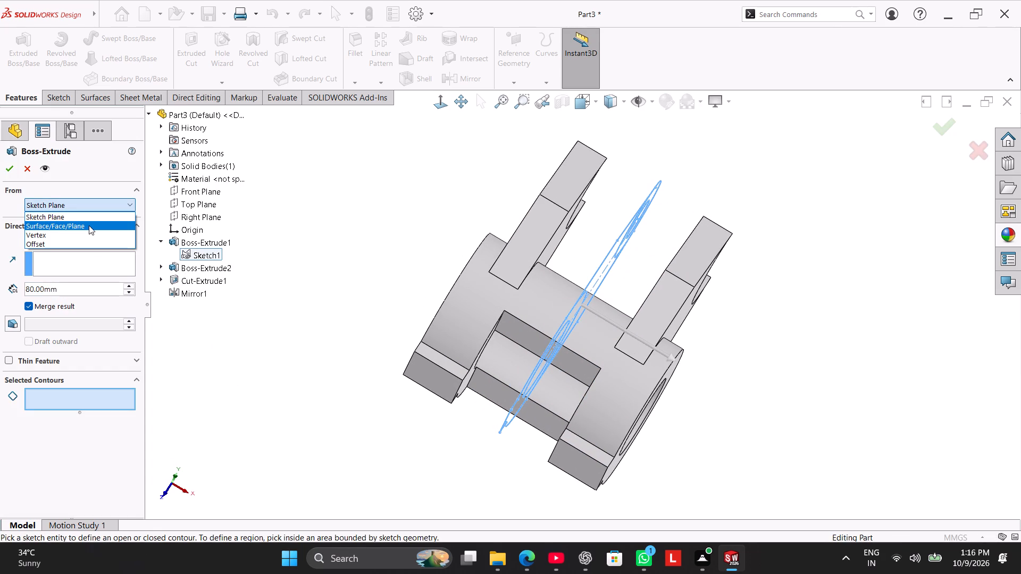
left_click(89, 229)
middle_click_drag(475, 193, 473, 251)
left_click(658, 280)
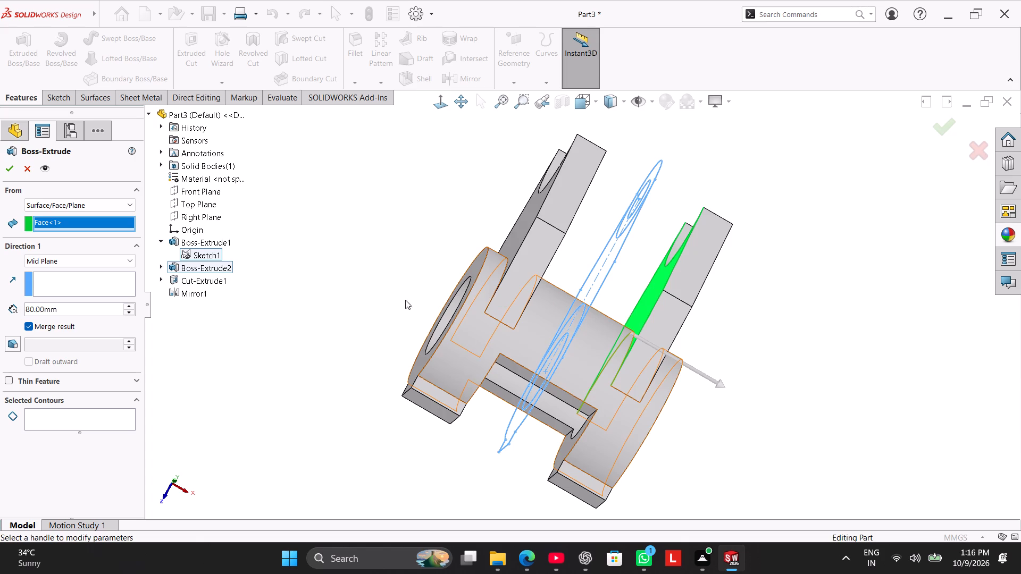
Extrude the ring between the 20 mm and 40 mm circles blind 25 mm outward from that web face.
middle_click_drag(404, 300, 374, 187)
left_click(107, 261)
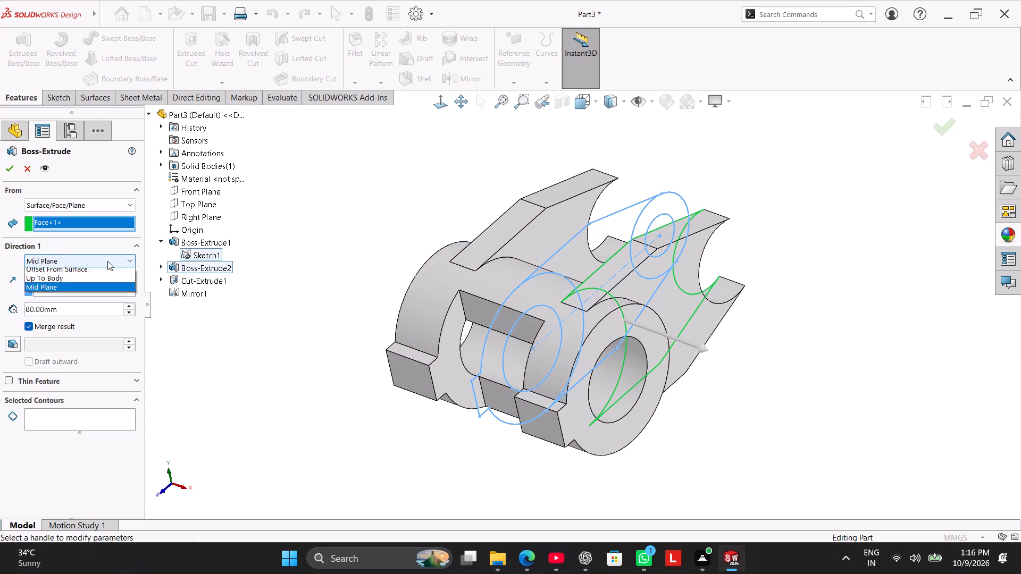
left_click(91, 274)
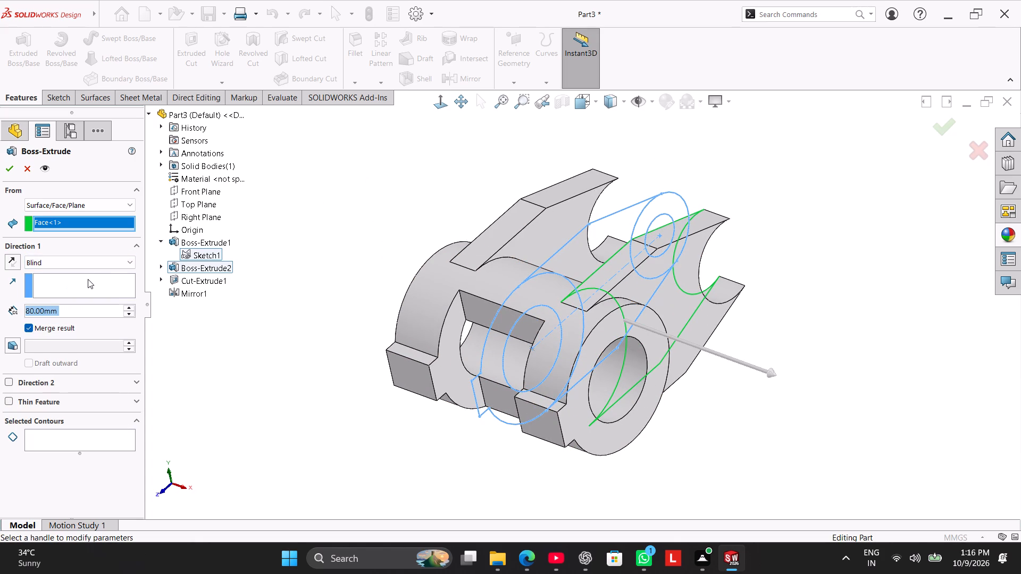
left_click(88, 442)
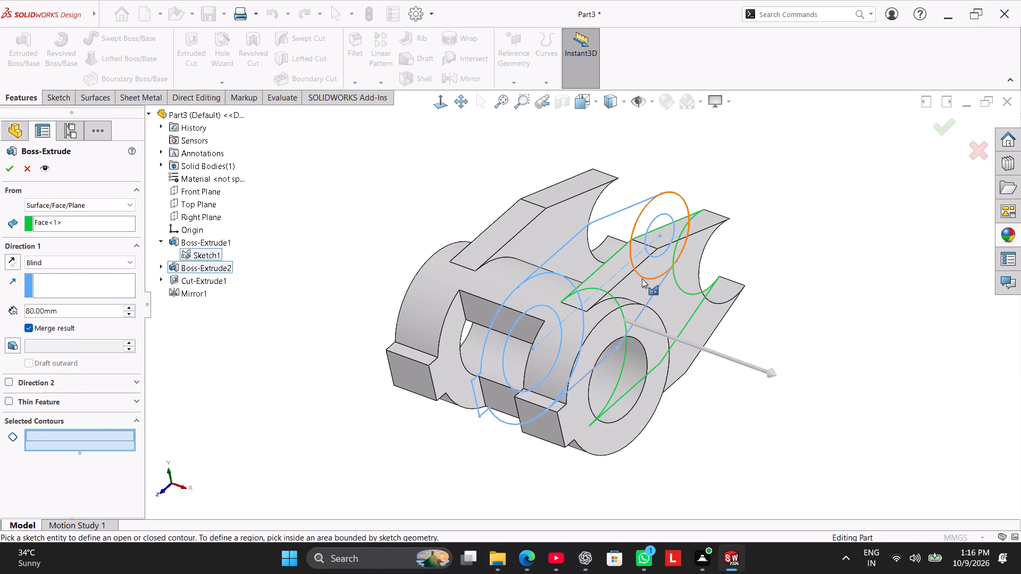
left_click(642, 278)
left_click(654, 254)
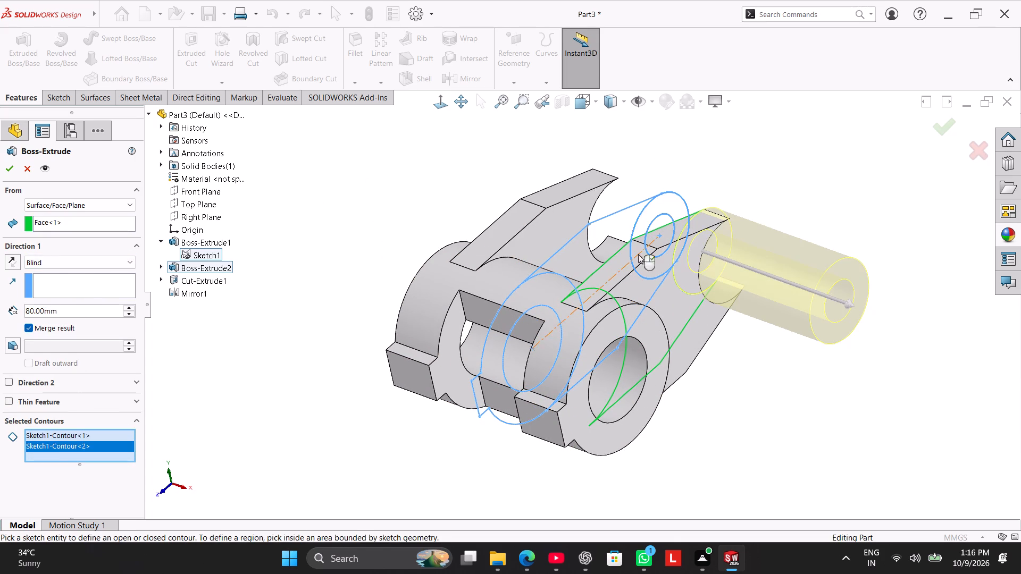
middle_click_drag(338, 243, 366, 283)
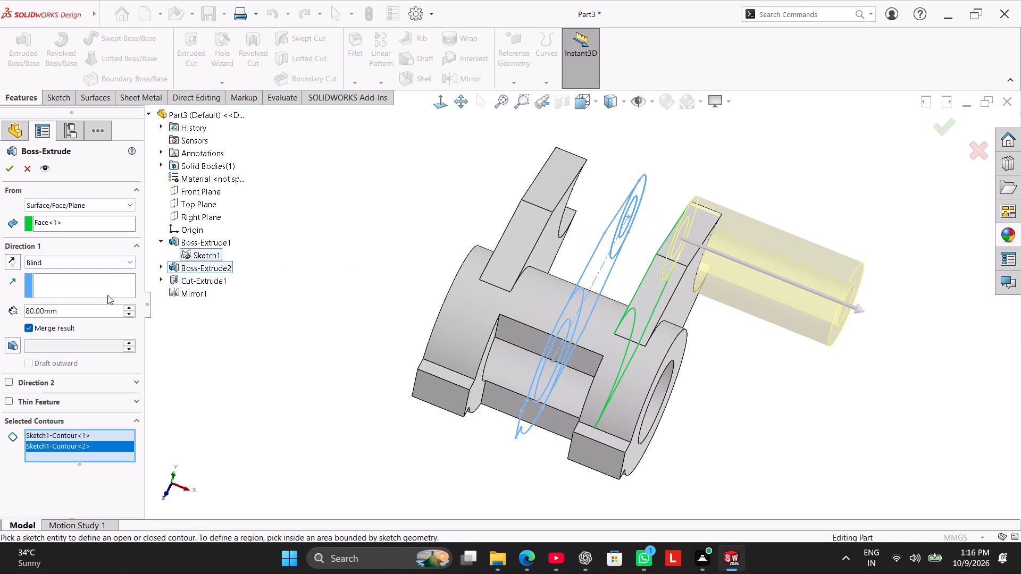
double_click(90, 314)
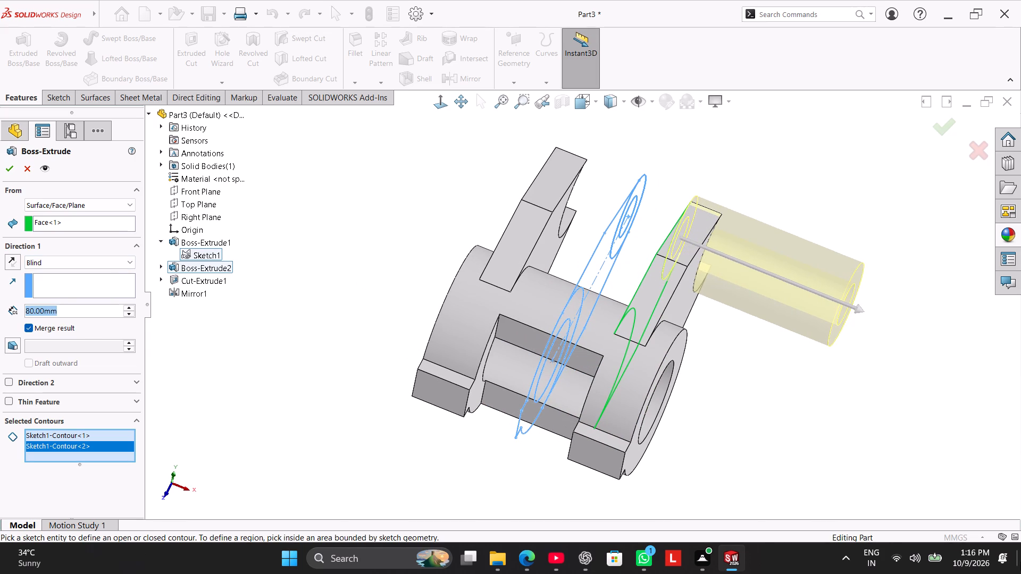
type("25")
key("Return")
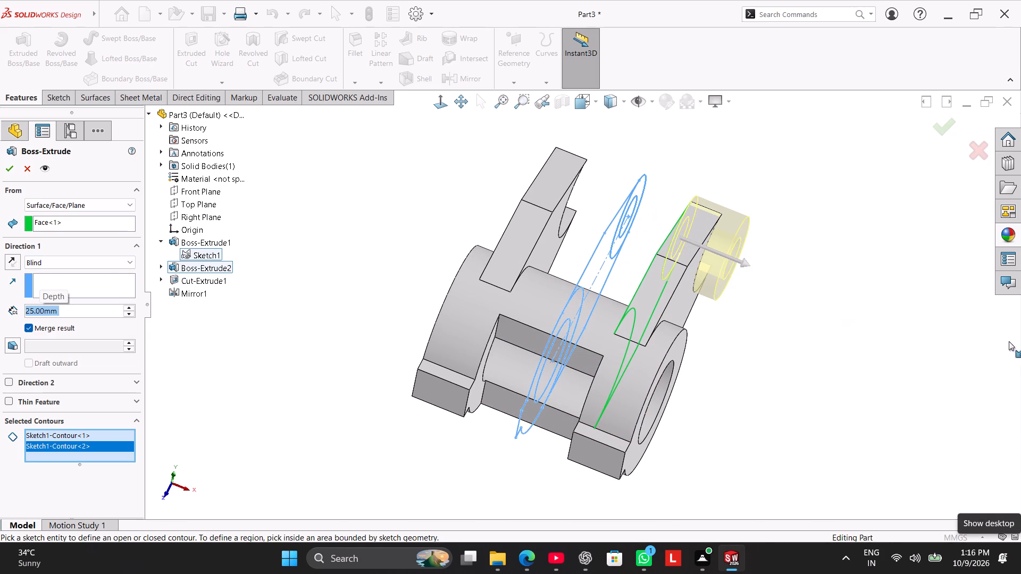
left_click(11, 164)
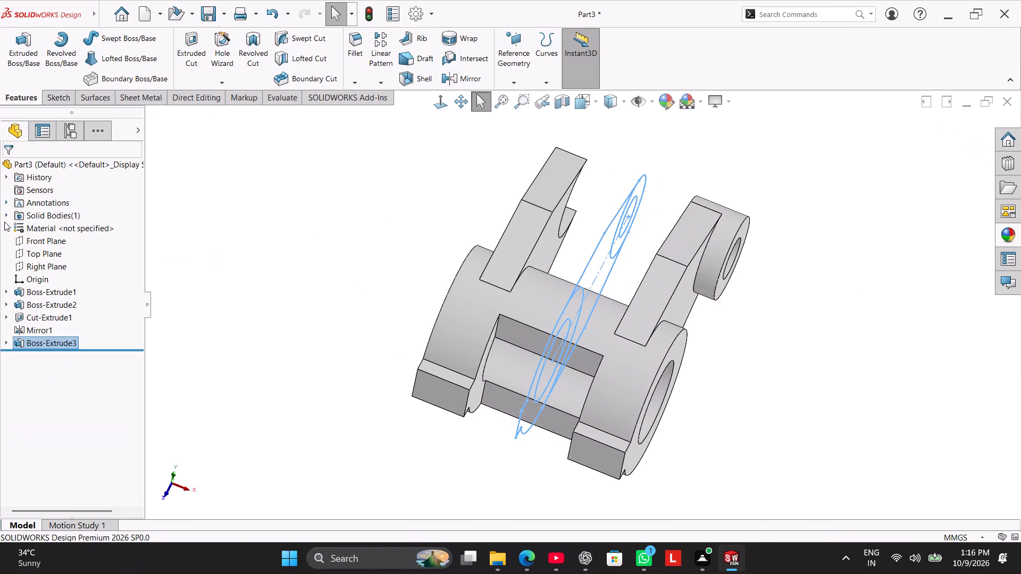
left_click(232, 267)
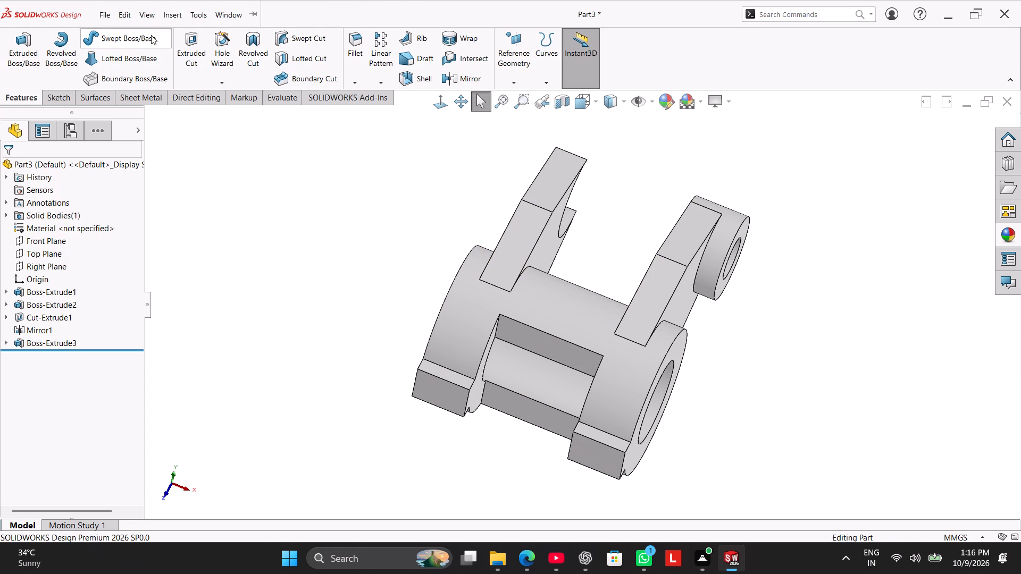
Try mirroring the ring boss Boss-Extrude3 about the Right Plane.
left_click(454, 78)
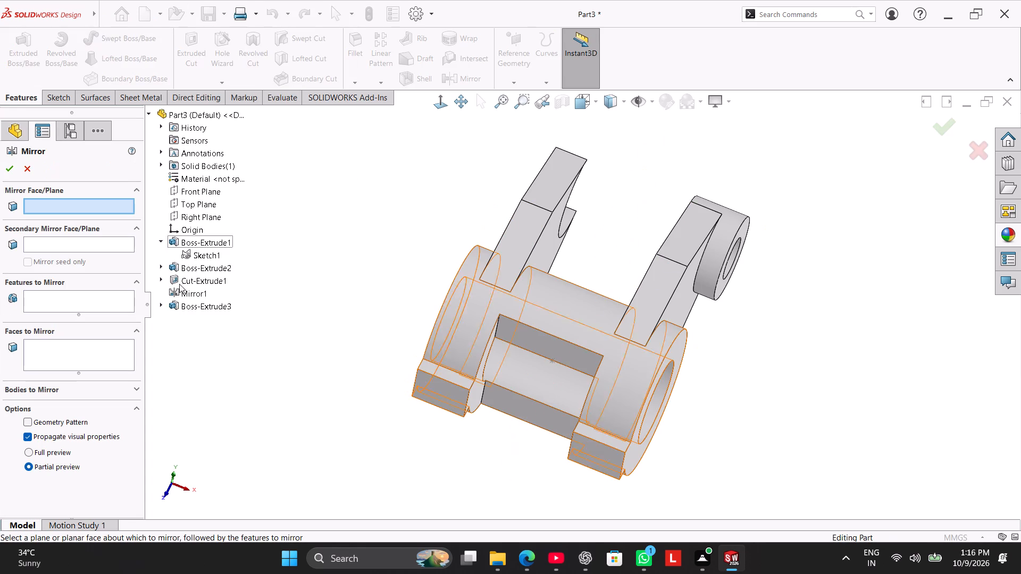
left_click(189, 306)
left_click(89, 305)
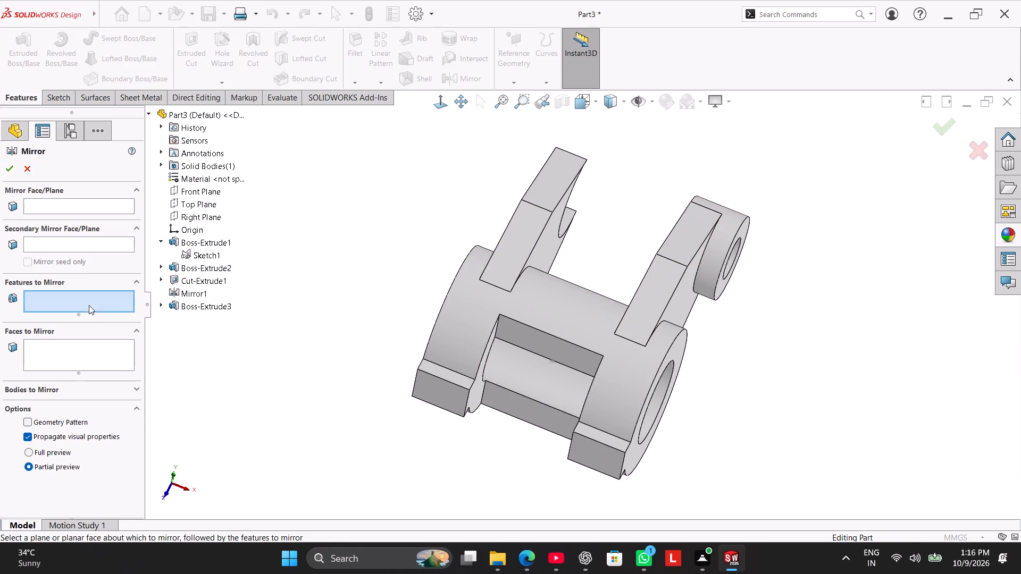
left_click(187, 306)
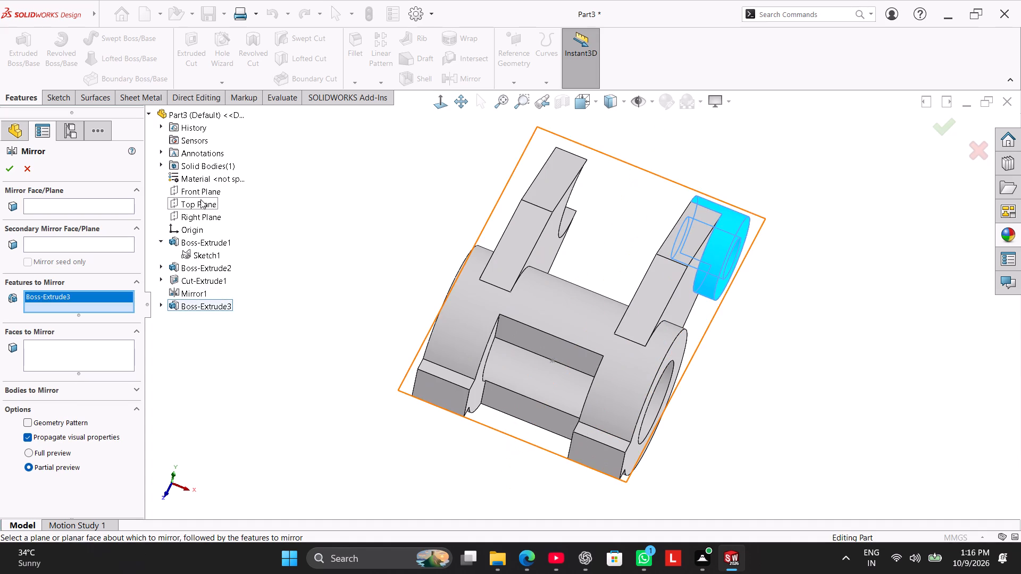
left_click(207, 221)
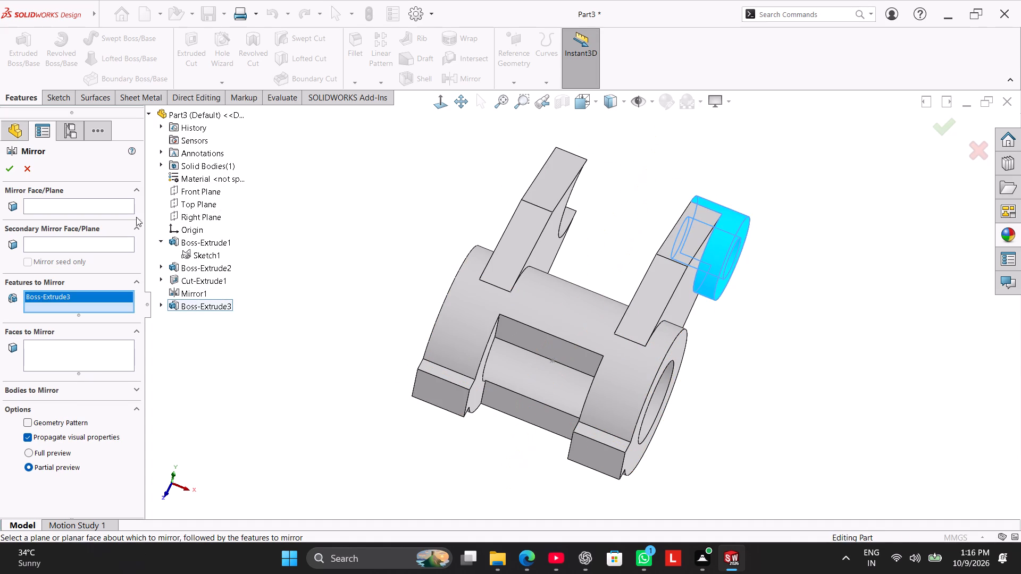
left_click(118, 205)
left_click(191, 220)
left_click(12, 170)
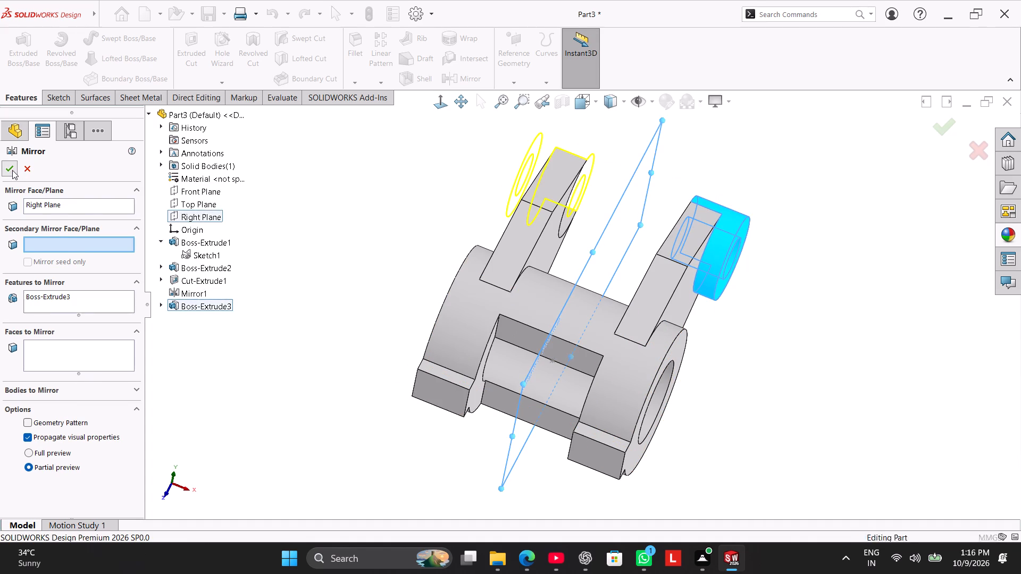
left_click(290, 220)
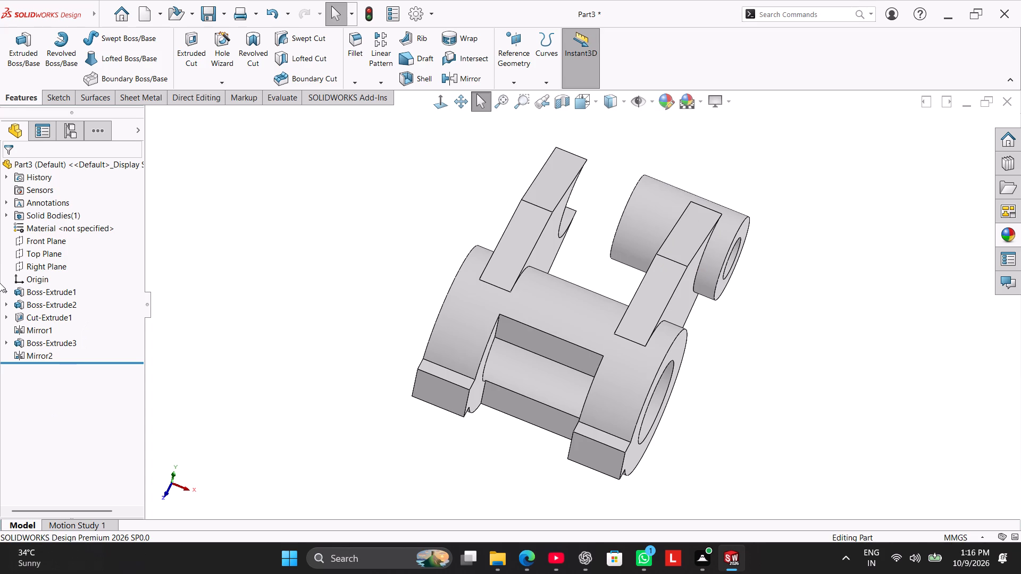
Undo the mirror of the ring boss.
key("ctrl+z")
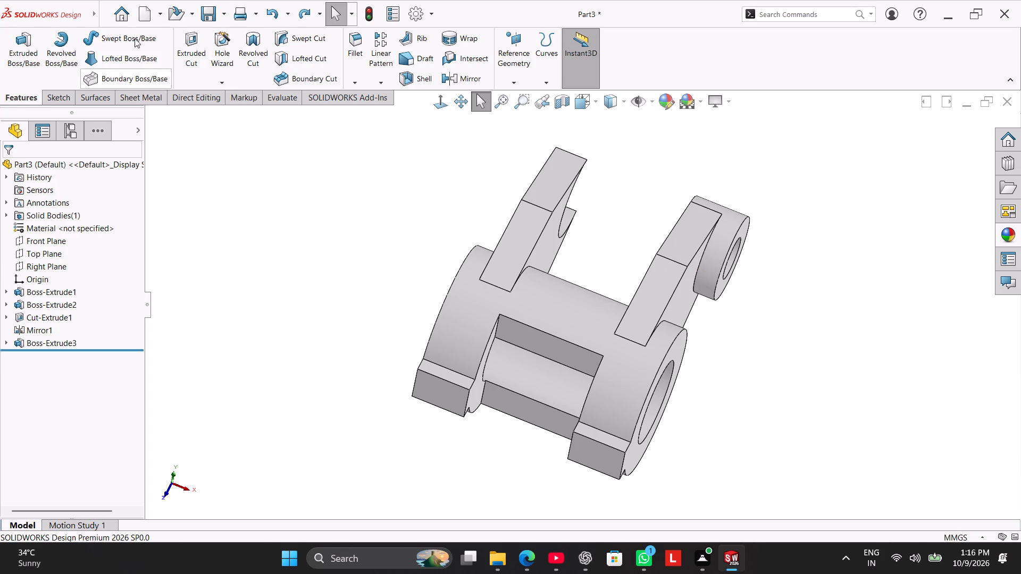
Extrude the 20 mm and 40 mm circle contours of Sketch1 blind 25 mm outward from the mirrored web's inner face, merging the result.
left_click(11, 48)
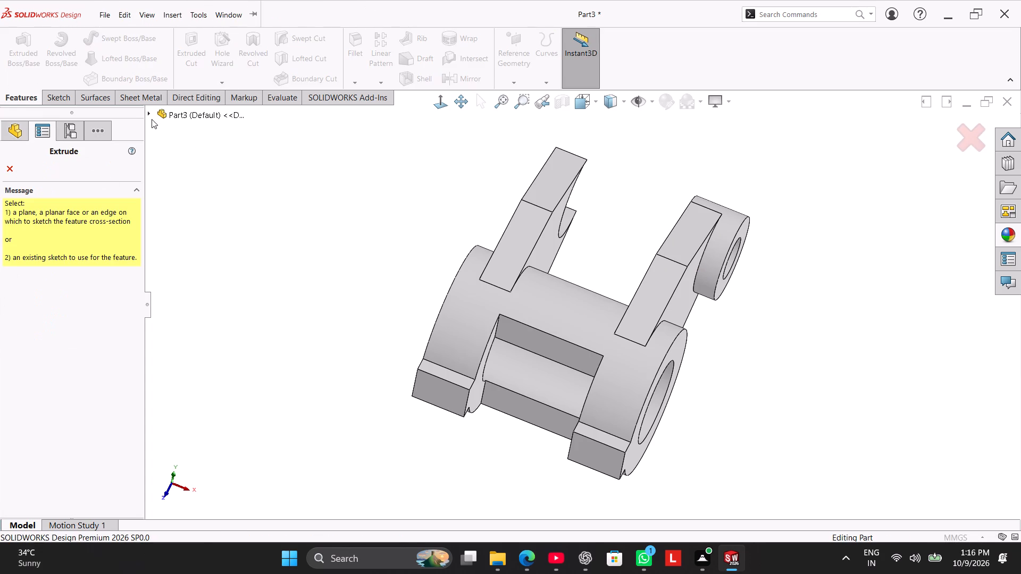
left_click(150, 115)
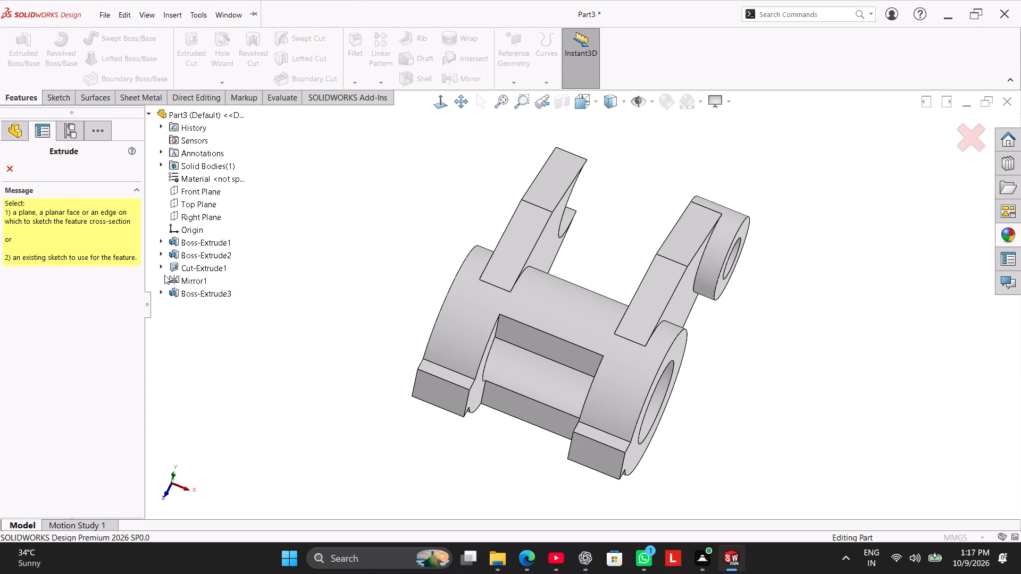
left_click(161, 294)
left_click(195, 305)
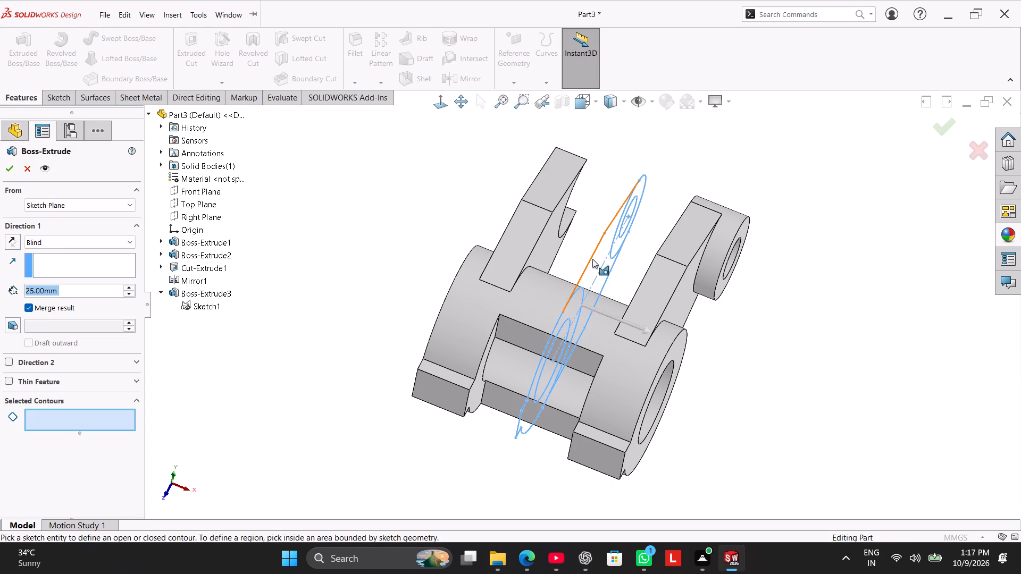
left_click(613, 252)
left_click(623, 232)
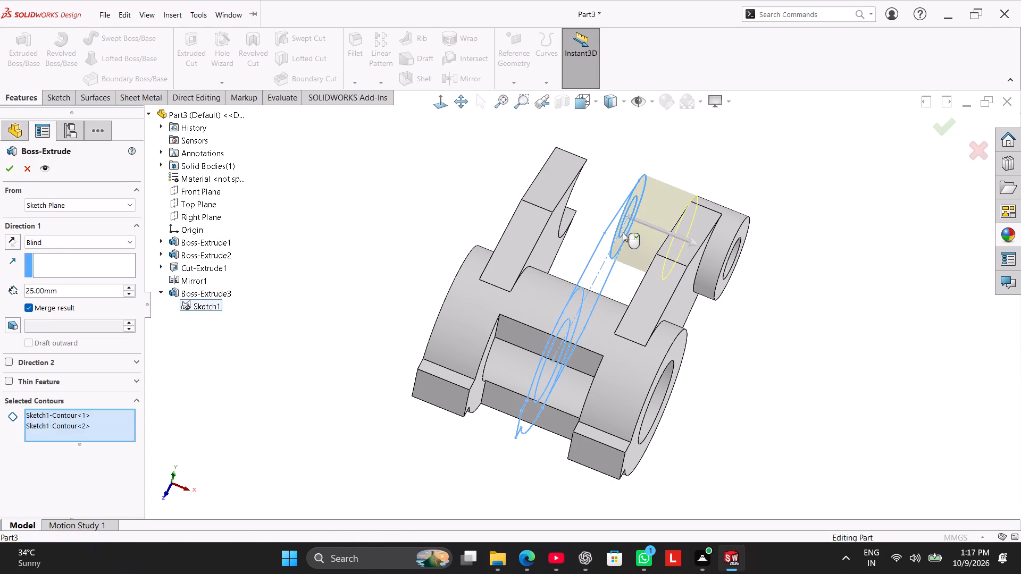
left_click(110, 209)
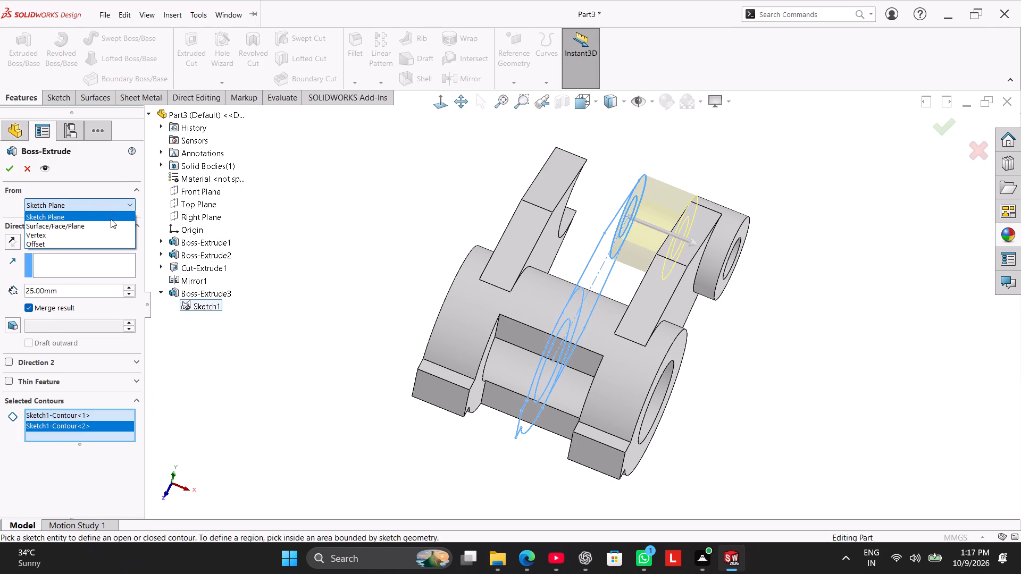
left_click(111, 222)
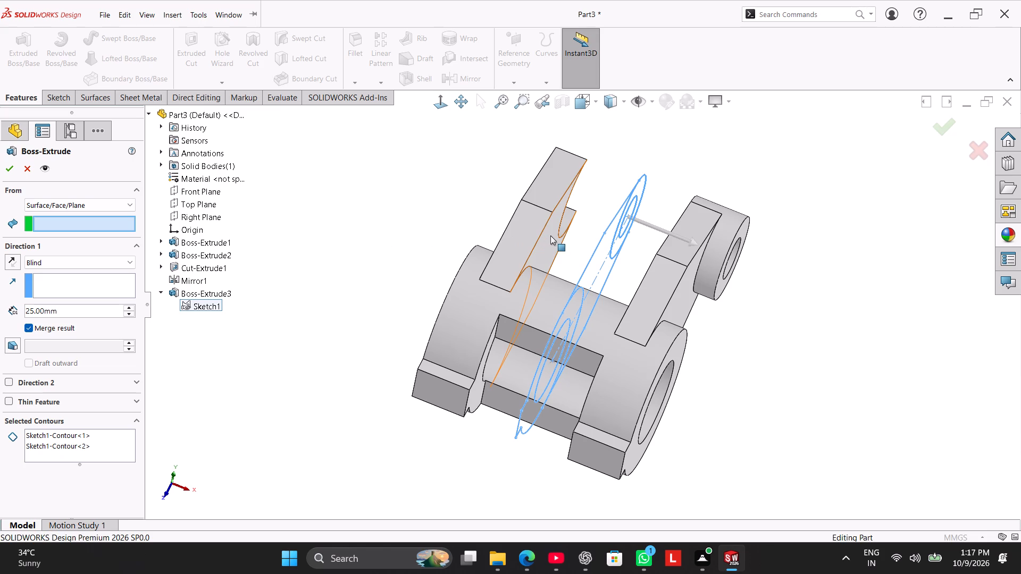
left_click(550, 235)
left_click(13, 259)
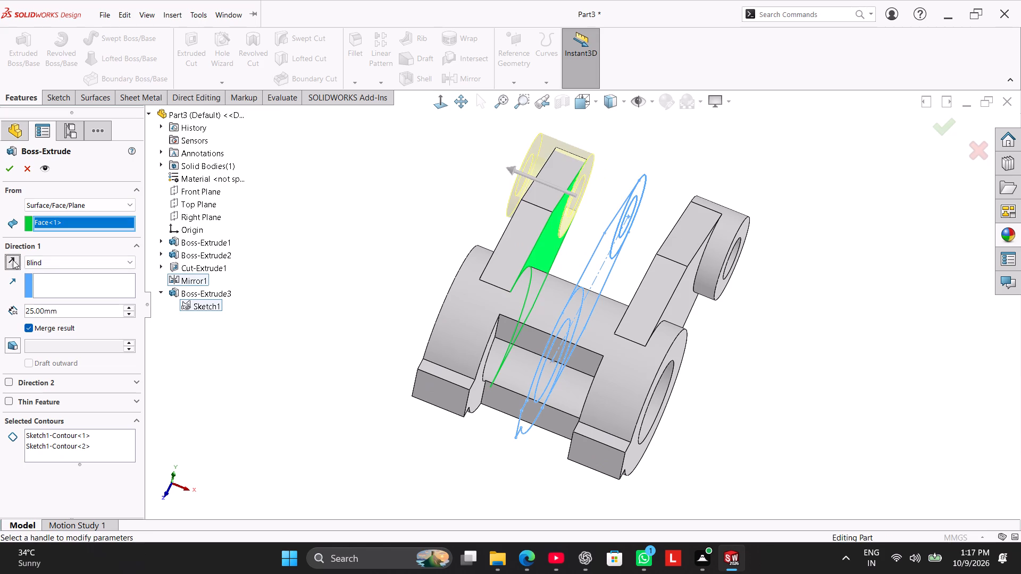
left_click(7, 168)
right_click_drag(232, 278, 483, 187)
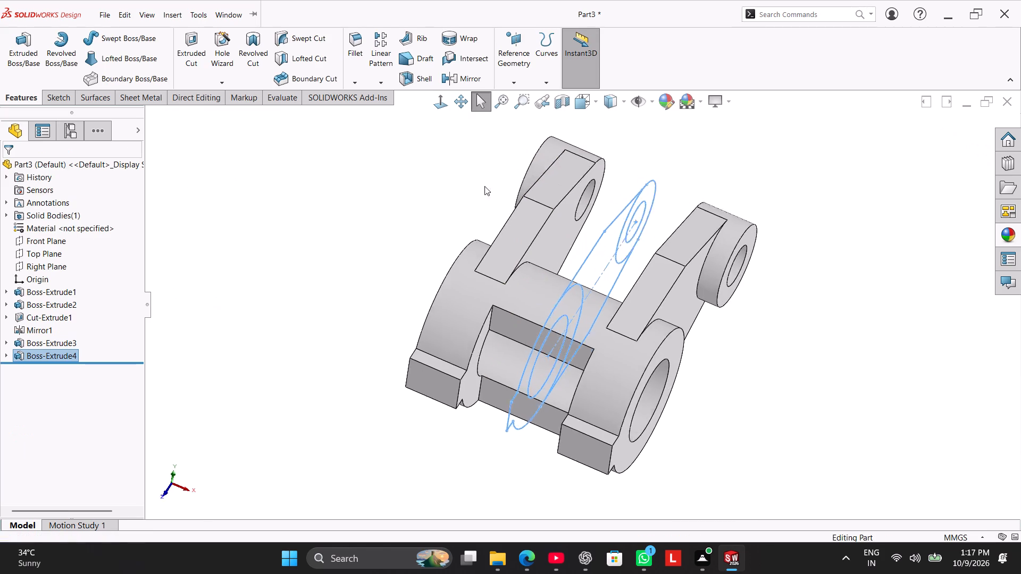
left_click(295, 276)
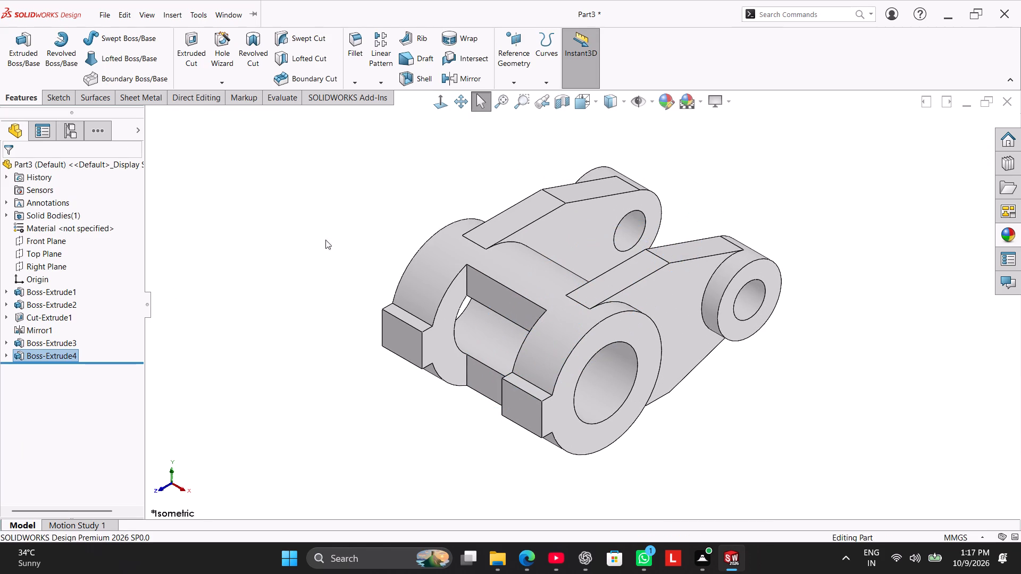
Open a new sketch on the Top Plane.
left_click(53, 254)
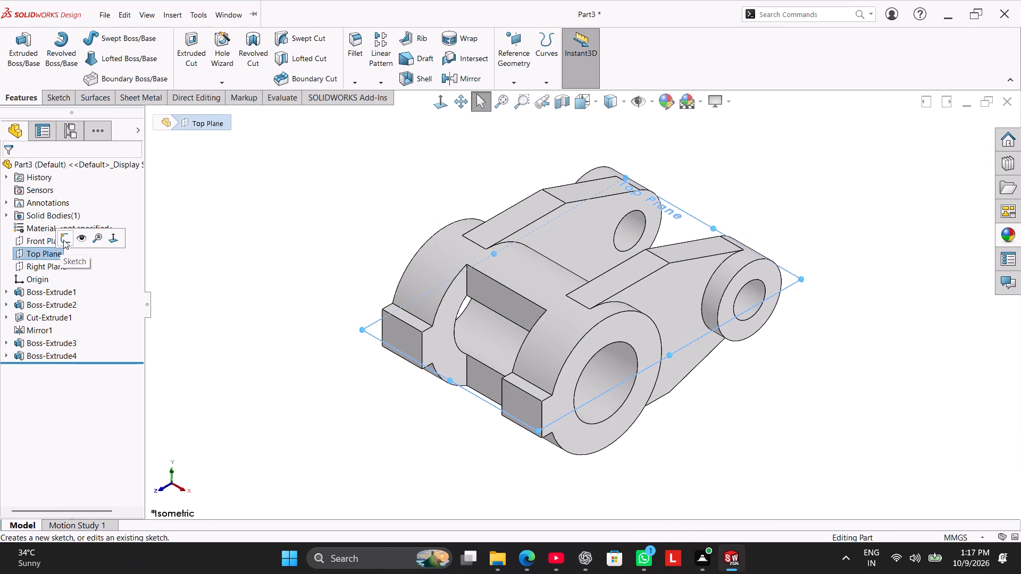
left_click(63, 240)
left_click(205, 276)
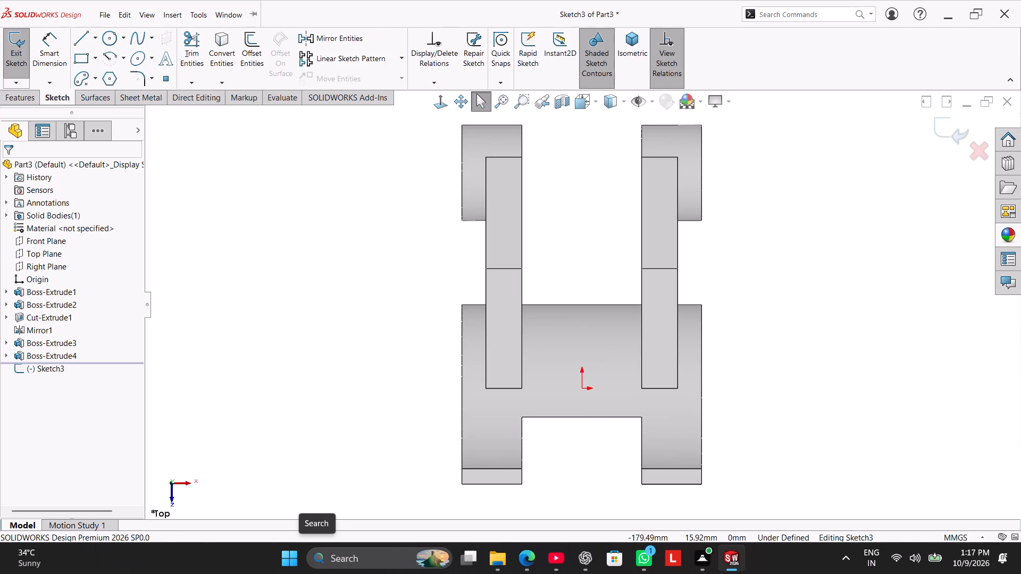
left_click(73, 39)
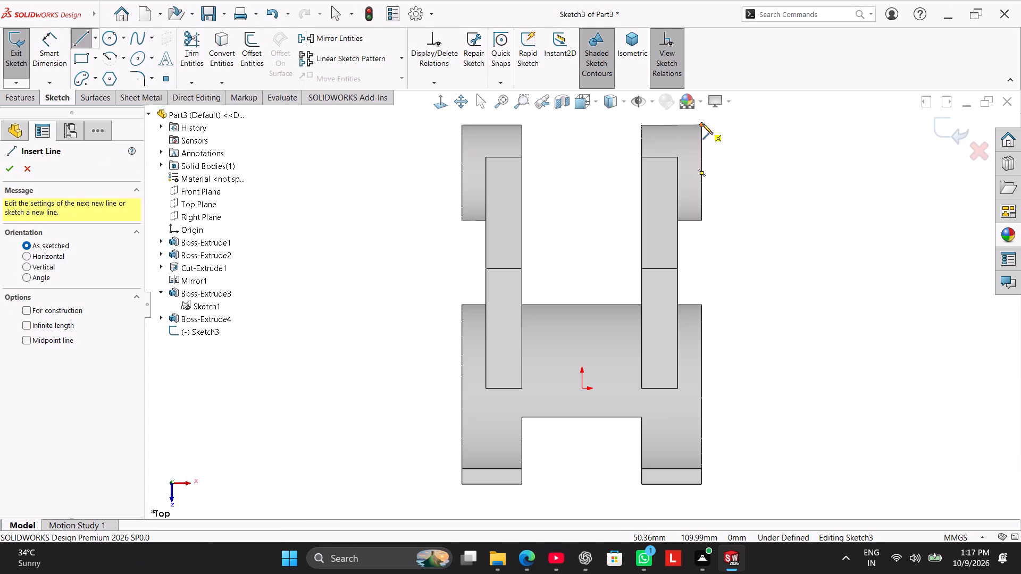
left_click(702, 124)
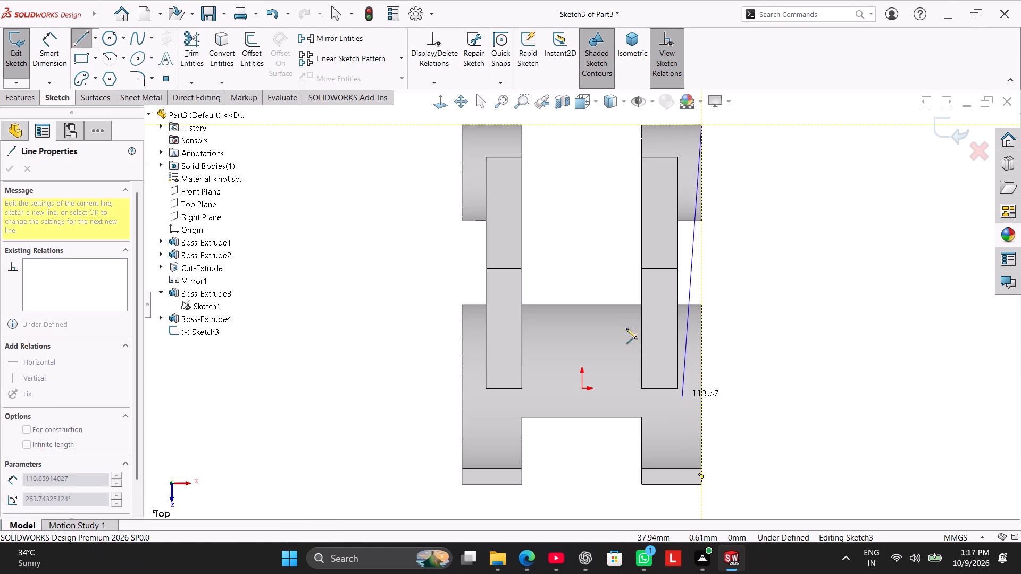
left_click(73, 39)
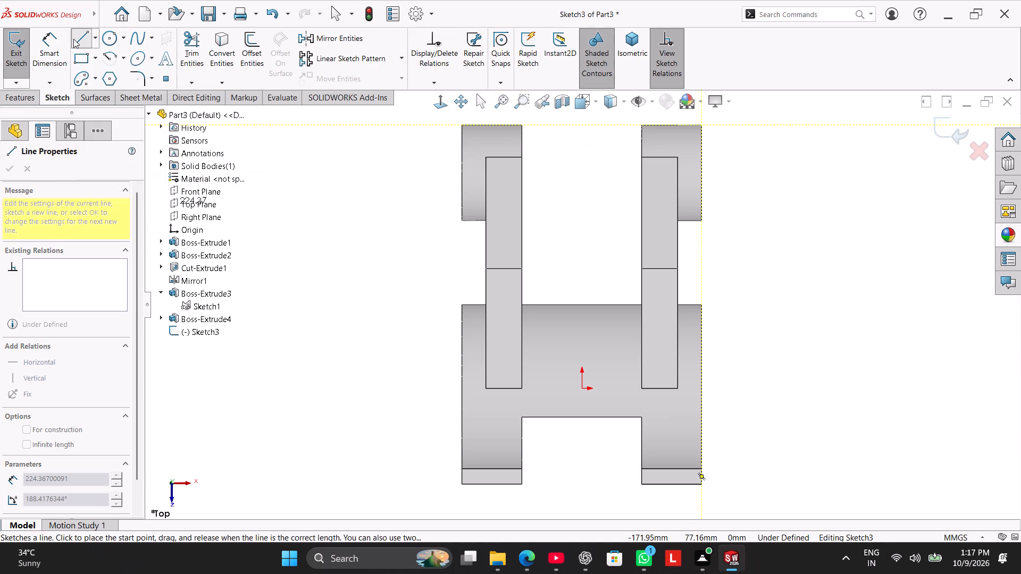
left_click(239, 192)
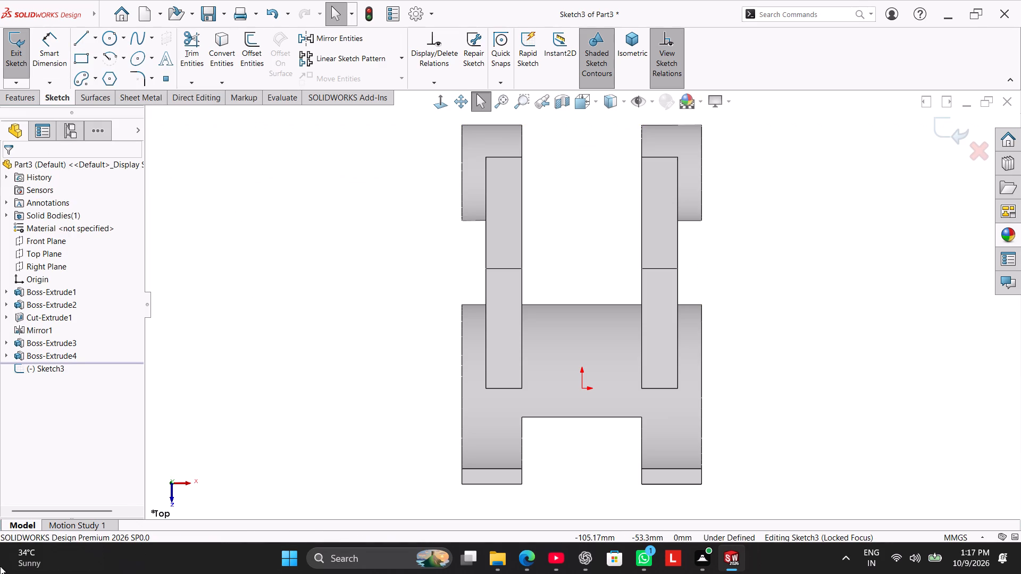
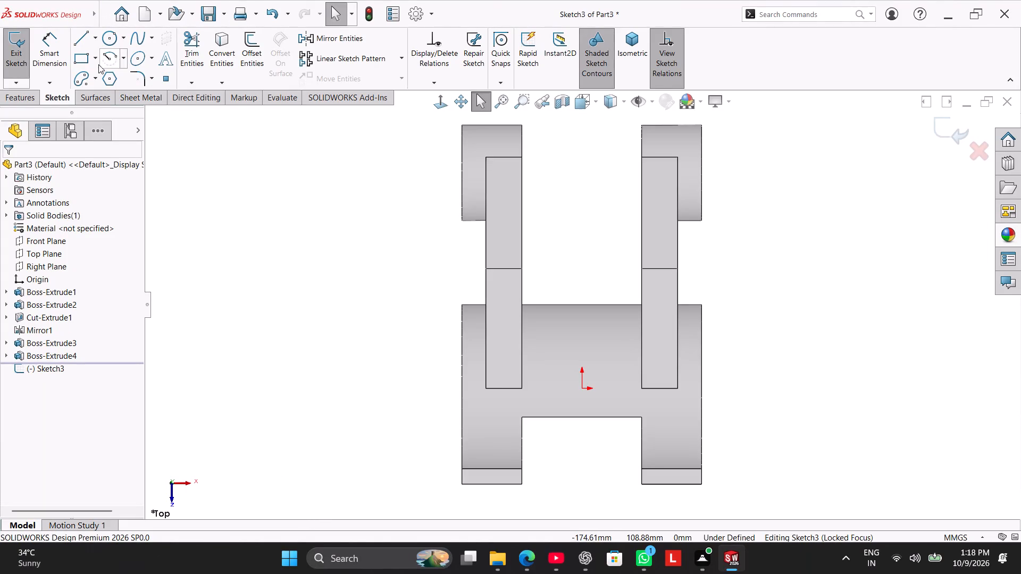
Sketch a 50 by 15 mm corner rectangle between the webs, from the ring boss edge to the webs' bend line, and exit the sketch.
left_click(85, 58)
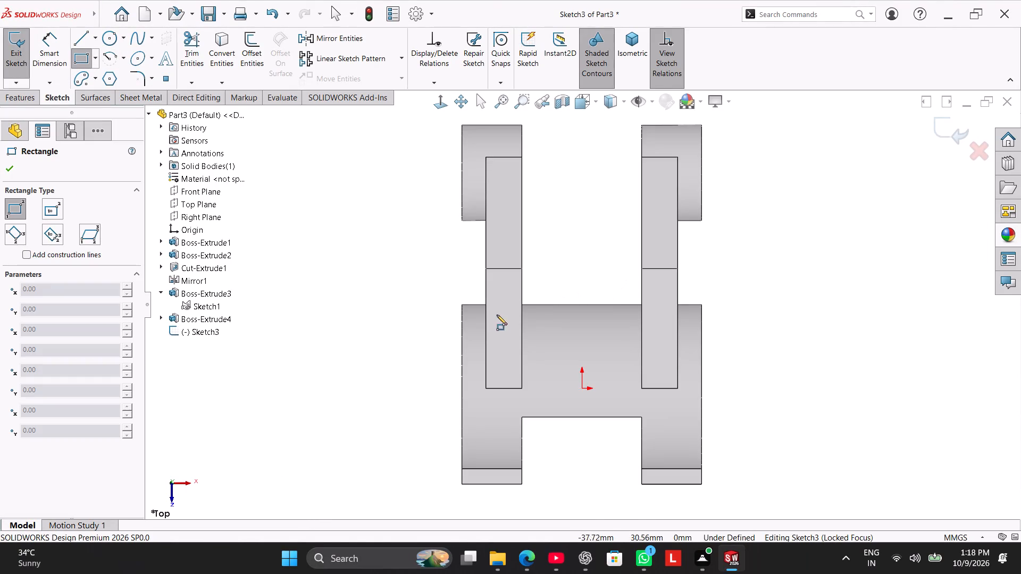
left_click(521, 303)
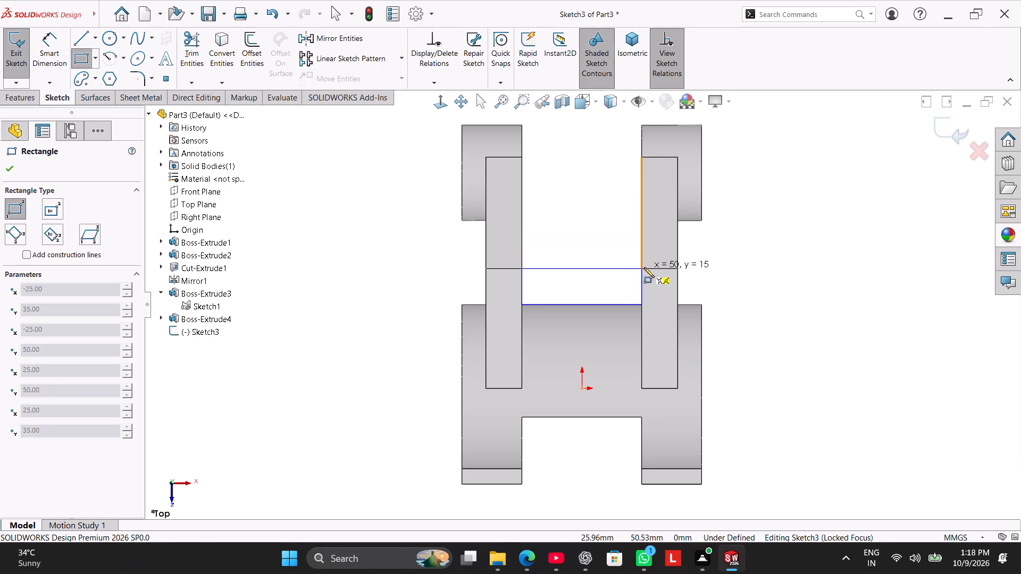
left_click(644, 267)
right_click(350, 284)
left_click(386, 294)
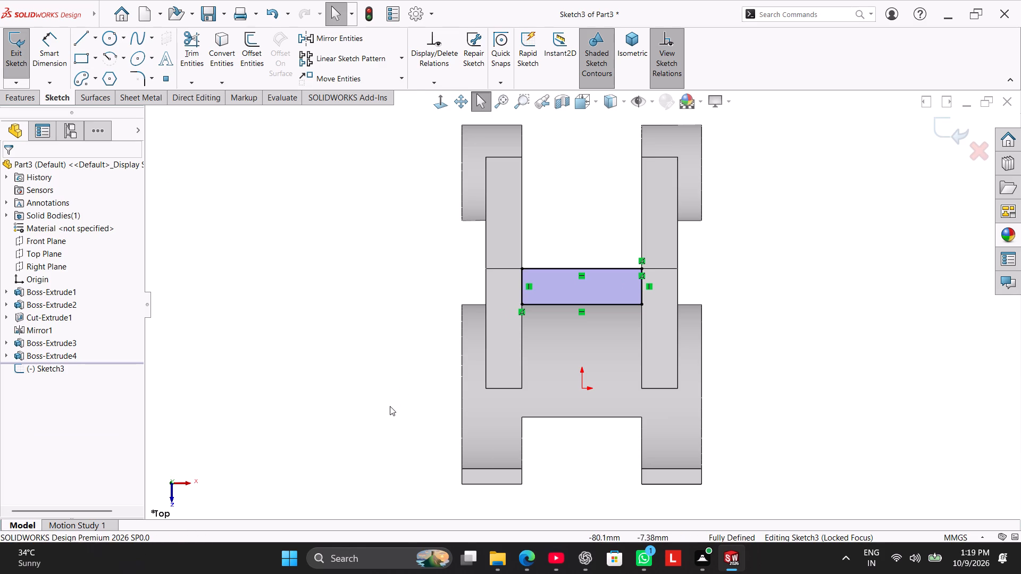
middle_click_drag(387, 407, 333, 374)
right_click_drag(333, 377, 420, 271)
right_click_drag(341, 313, 452, 173)
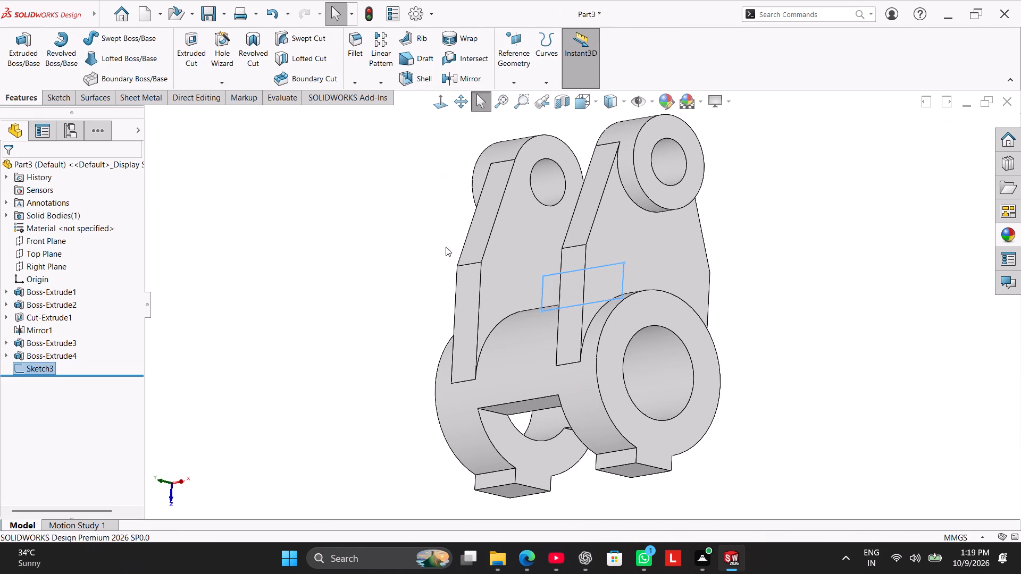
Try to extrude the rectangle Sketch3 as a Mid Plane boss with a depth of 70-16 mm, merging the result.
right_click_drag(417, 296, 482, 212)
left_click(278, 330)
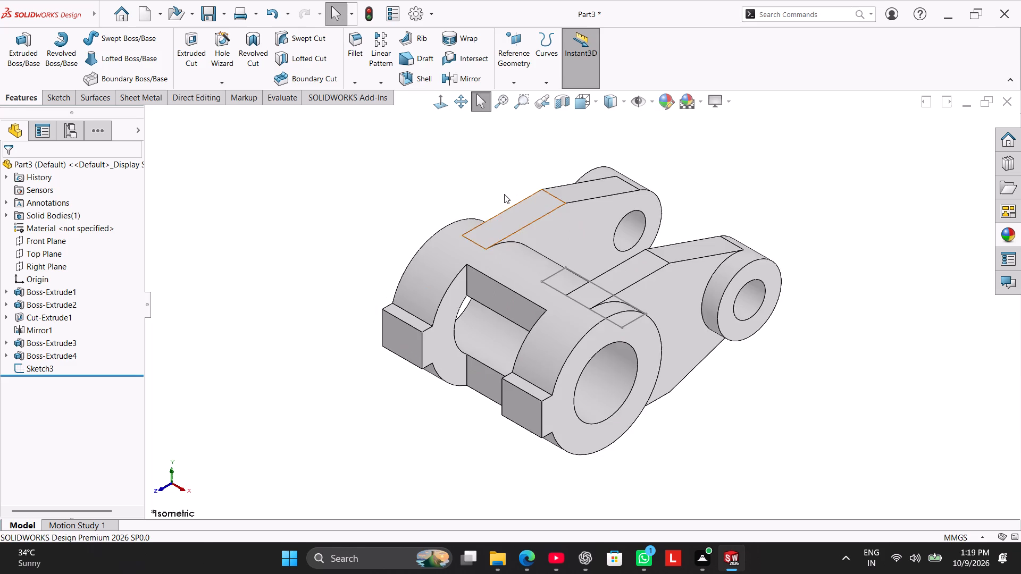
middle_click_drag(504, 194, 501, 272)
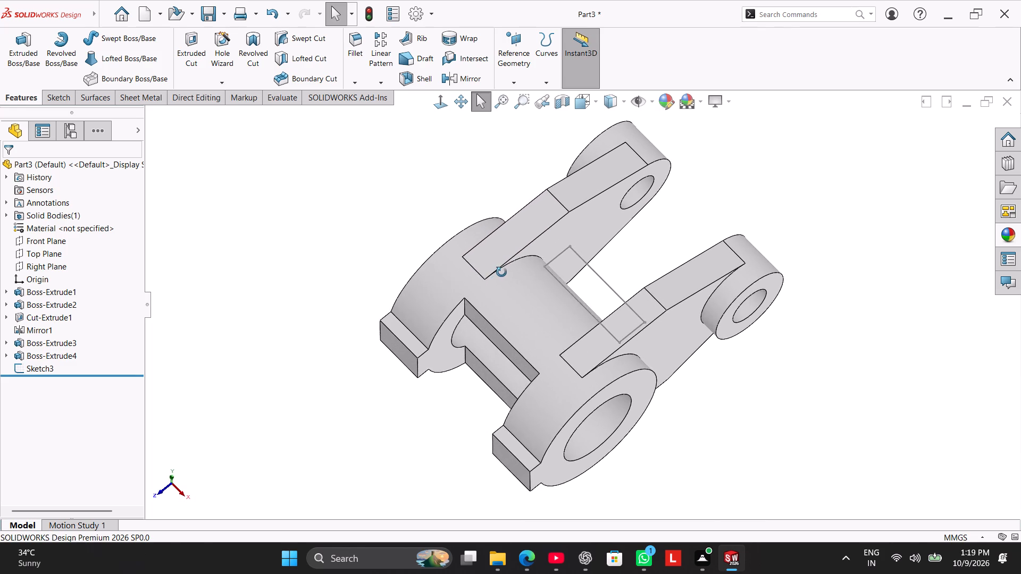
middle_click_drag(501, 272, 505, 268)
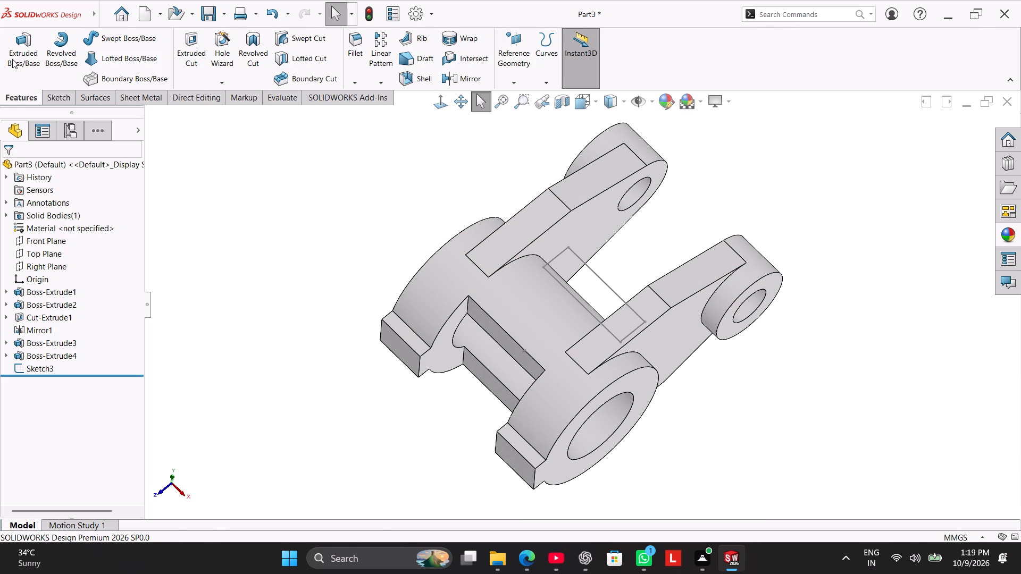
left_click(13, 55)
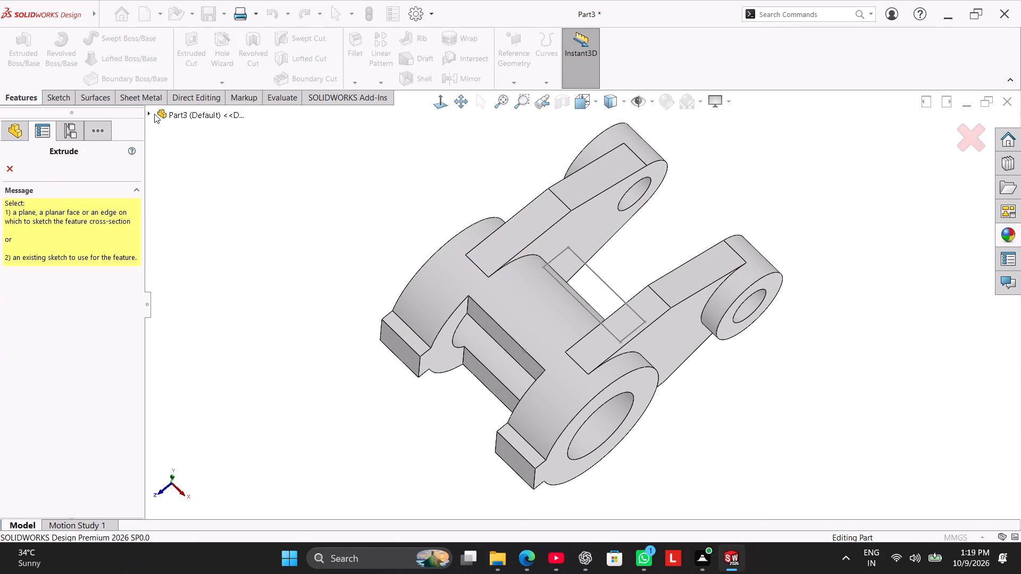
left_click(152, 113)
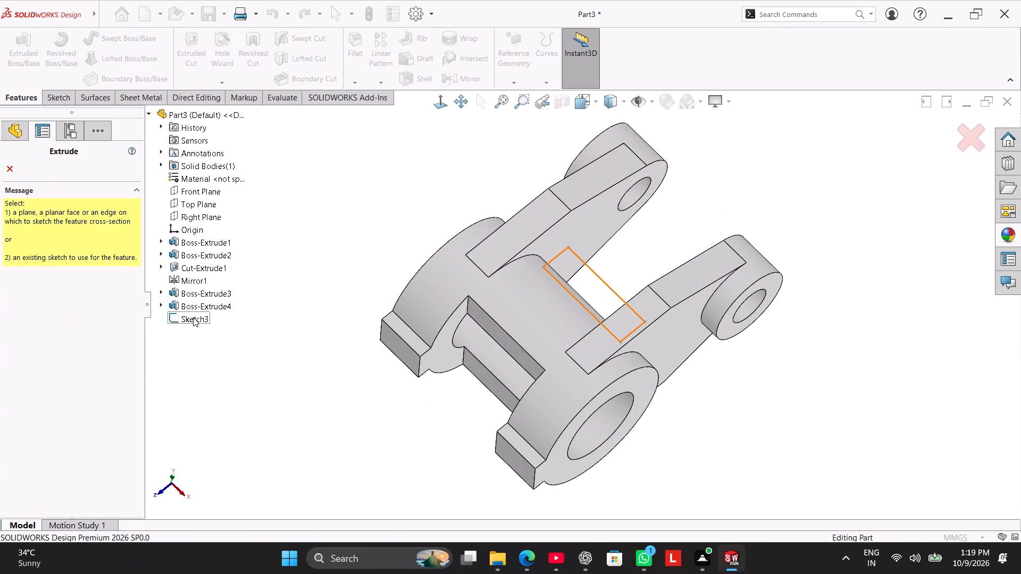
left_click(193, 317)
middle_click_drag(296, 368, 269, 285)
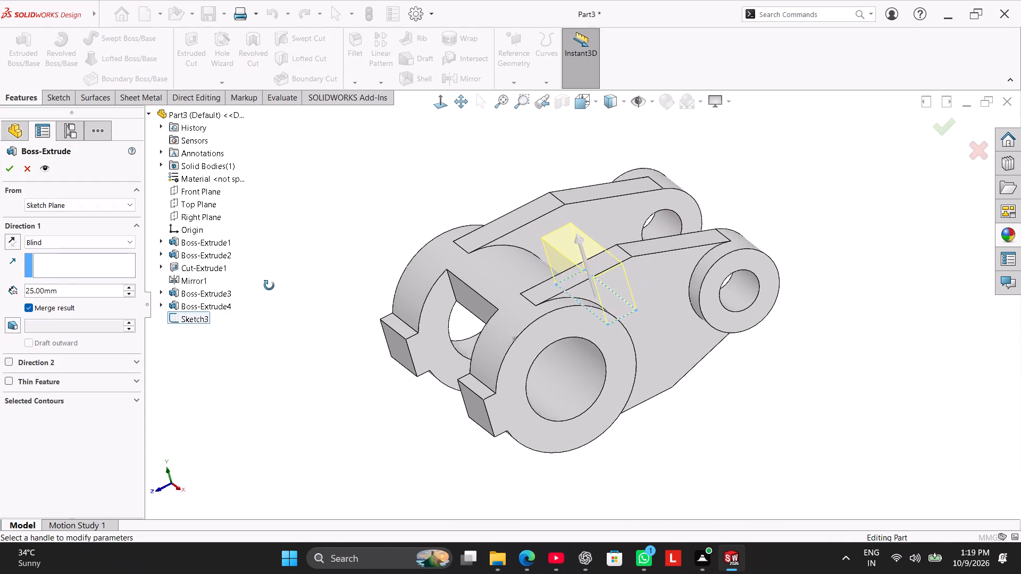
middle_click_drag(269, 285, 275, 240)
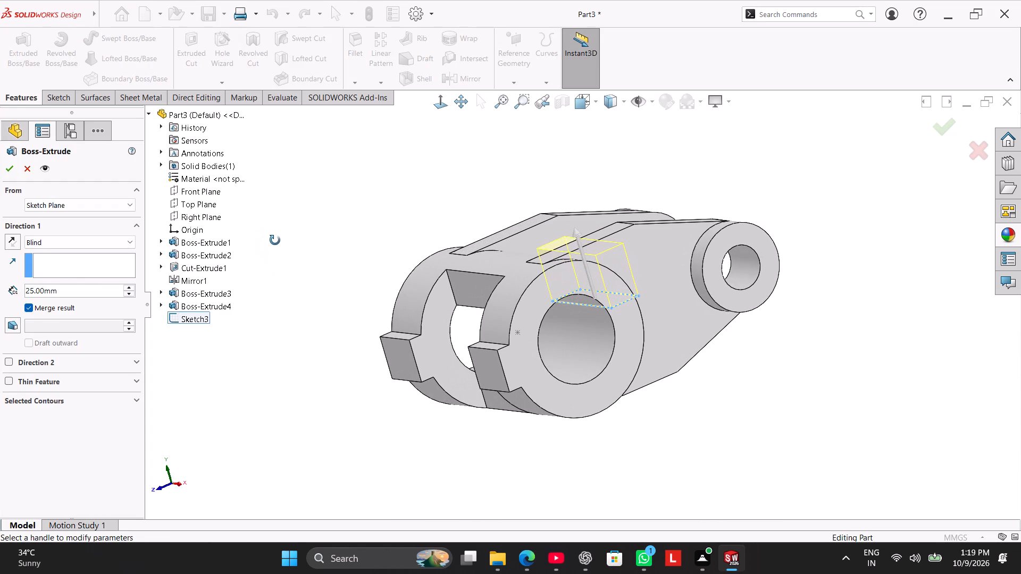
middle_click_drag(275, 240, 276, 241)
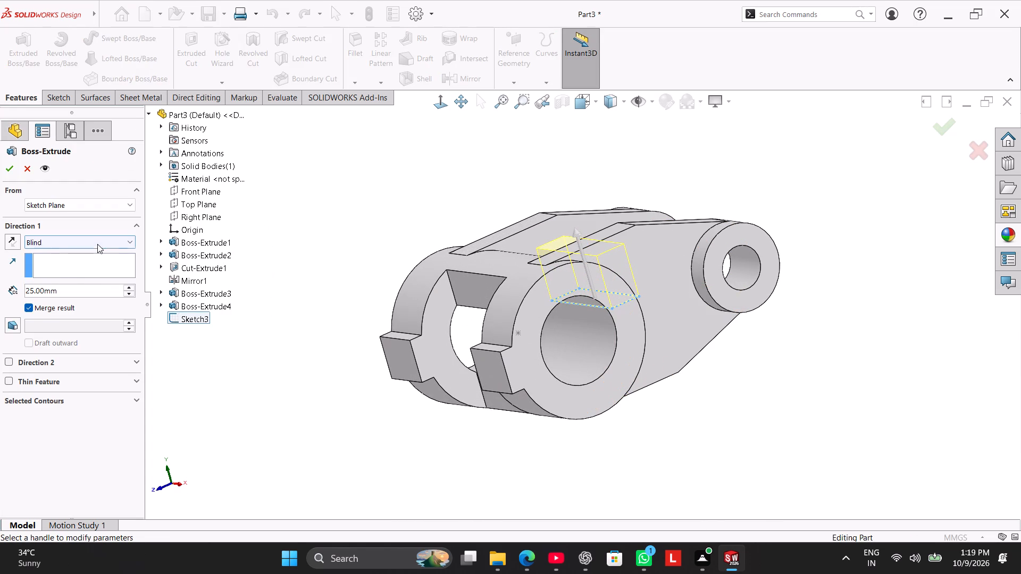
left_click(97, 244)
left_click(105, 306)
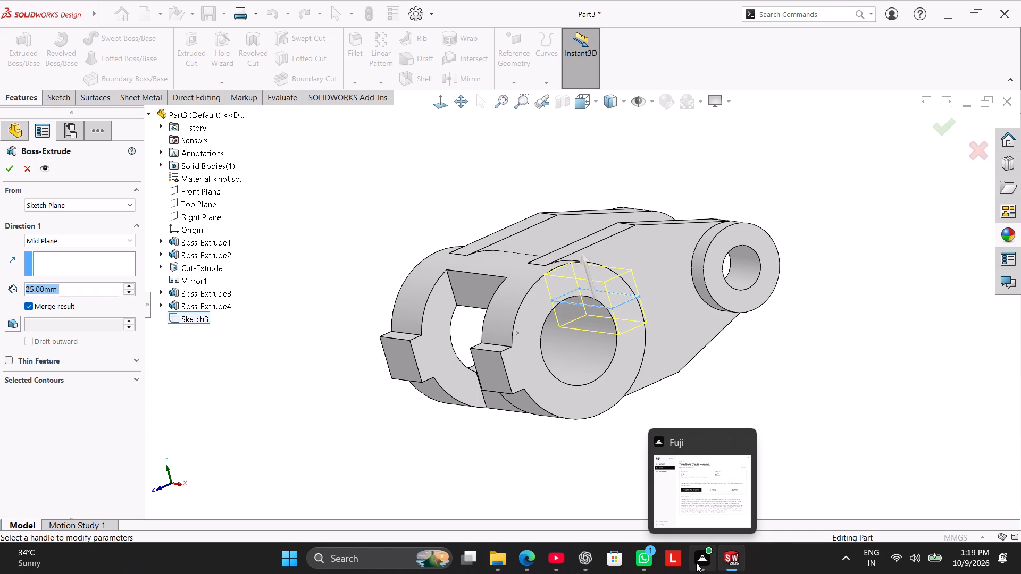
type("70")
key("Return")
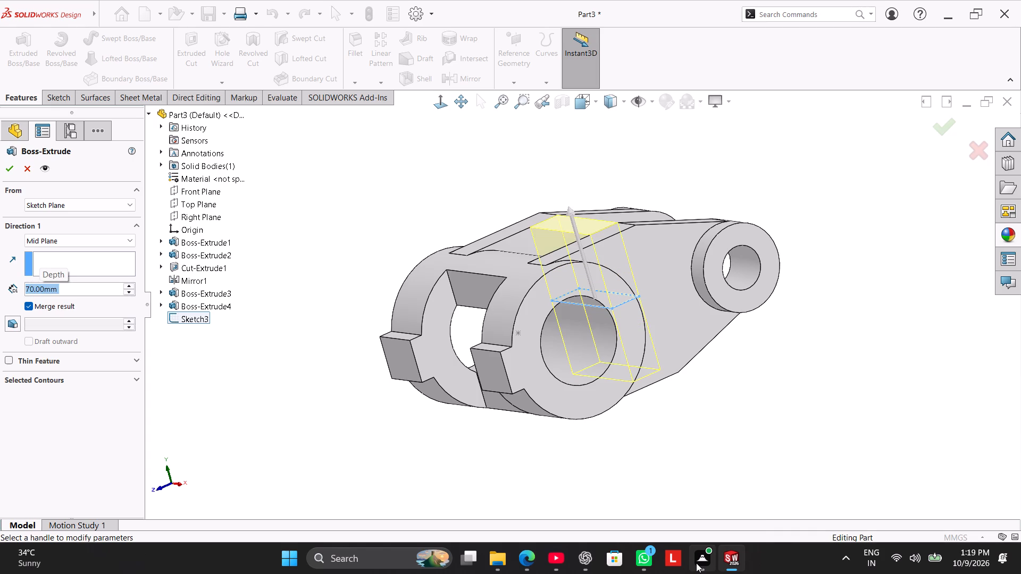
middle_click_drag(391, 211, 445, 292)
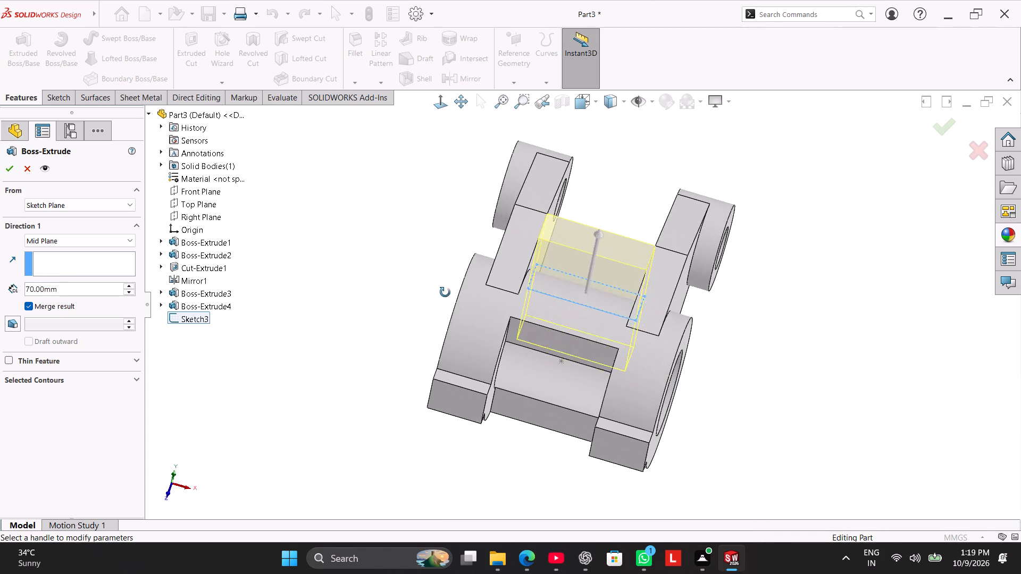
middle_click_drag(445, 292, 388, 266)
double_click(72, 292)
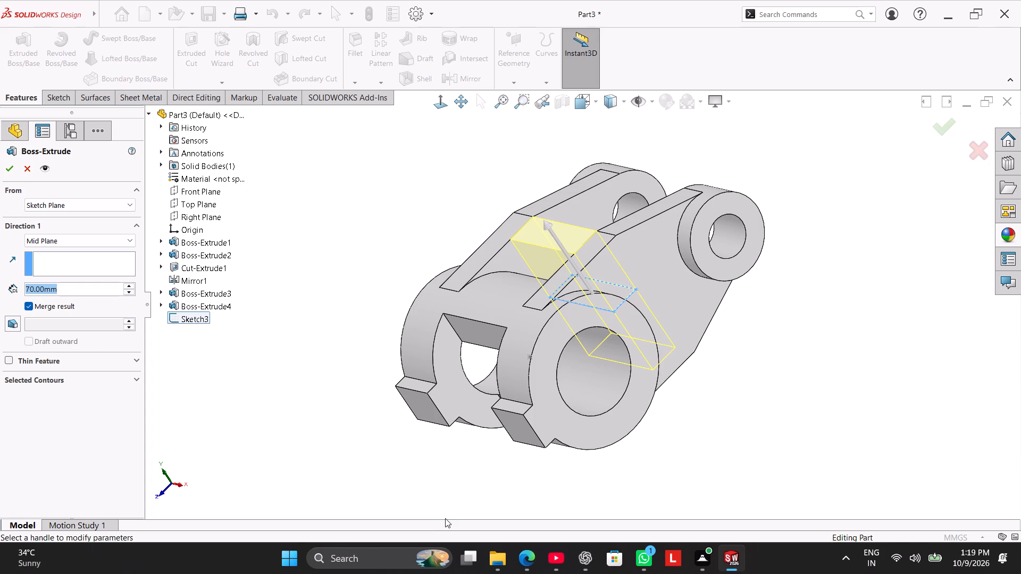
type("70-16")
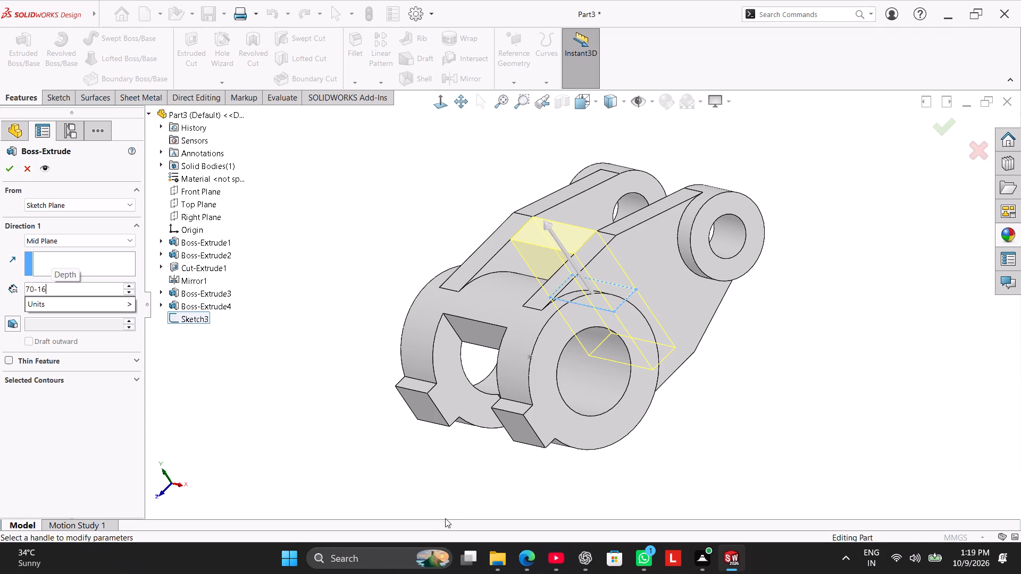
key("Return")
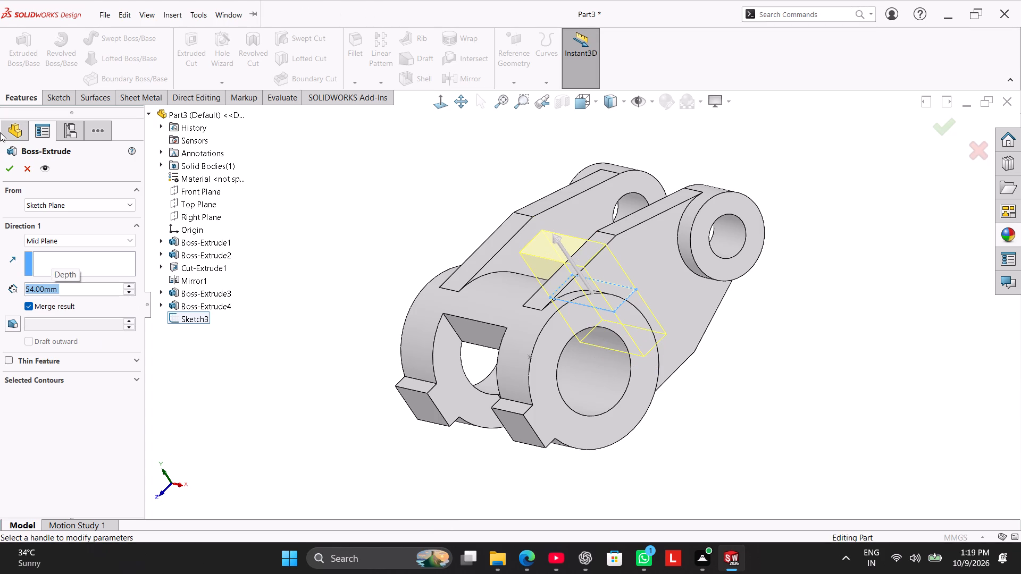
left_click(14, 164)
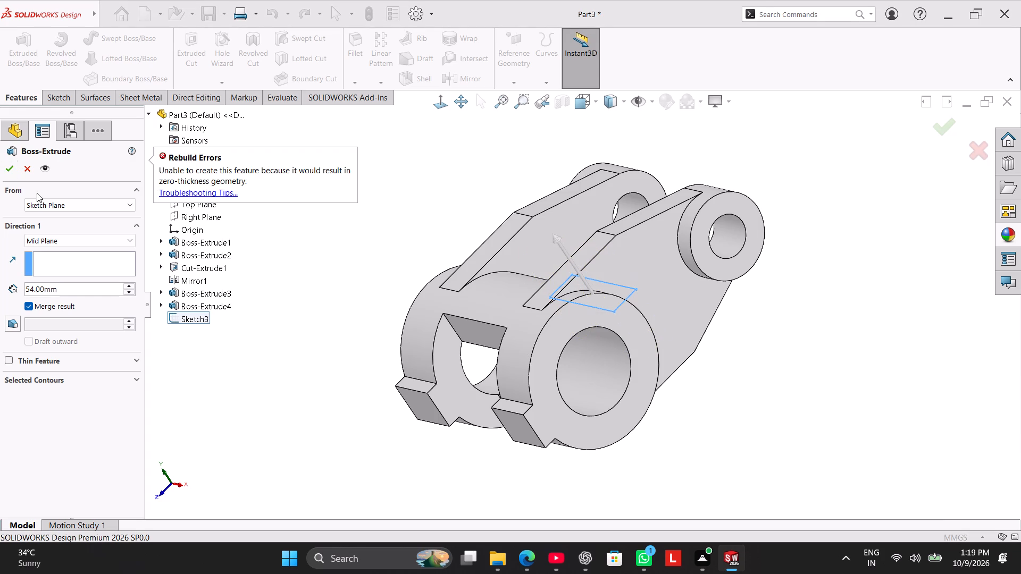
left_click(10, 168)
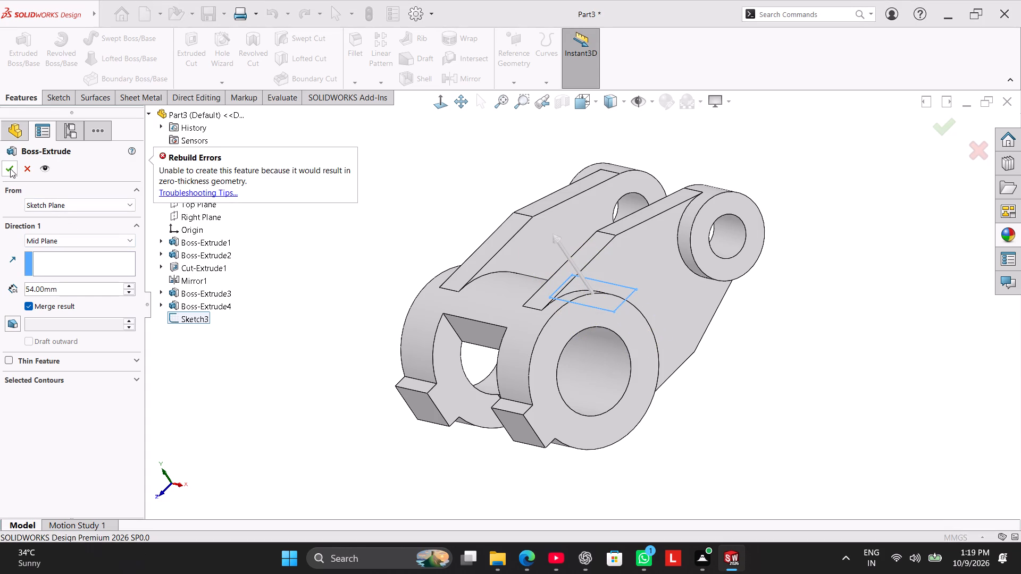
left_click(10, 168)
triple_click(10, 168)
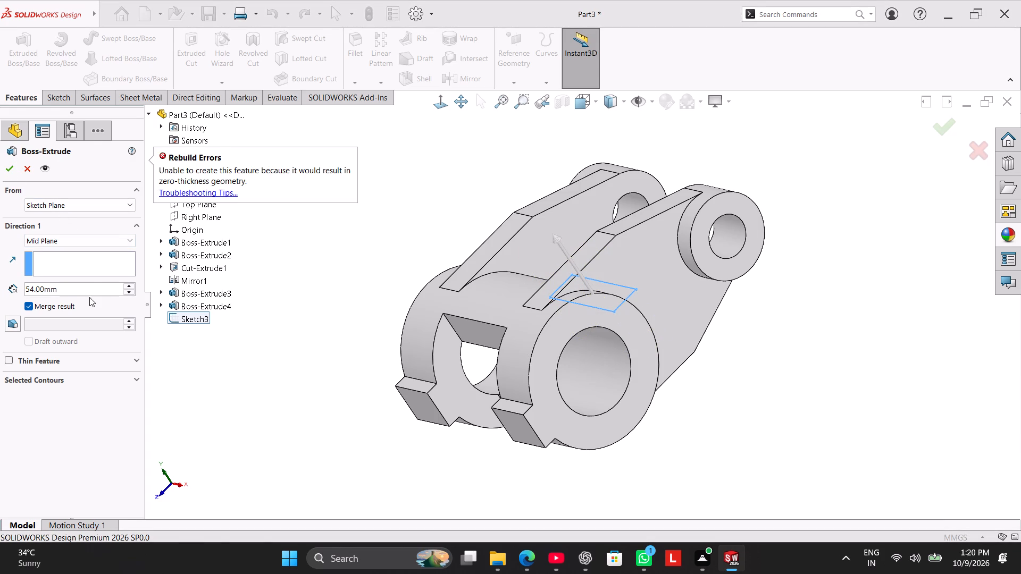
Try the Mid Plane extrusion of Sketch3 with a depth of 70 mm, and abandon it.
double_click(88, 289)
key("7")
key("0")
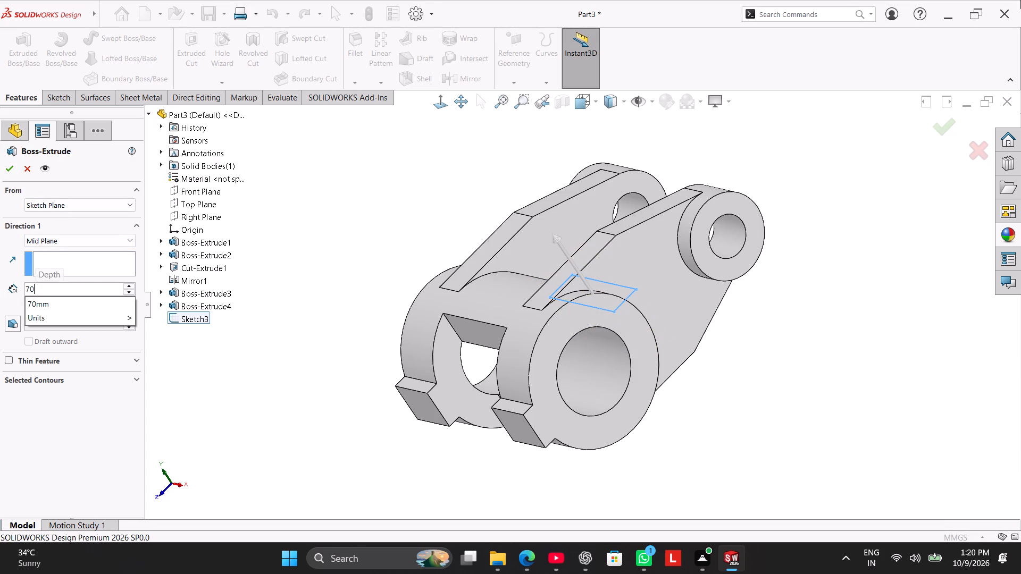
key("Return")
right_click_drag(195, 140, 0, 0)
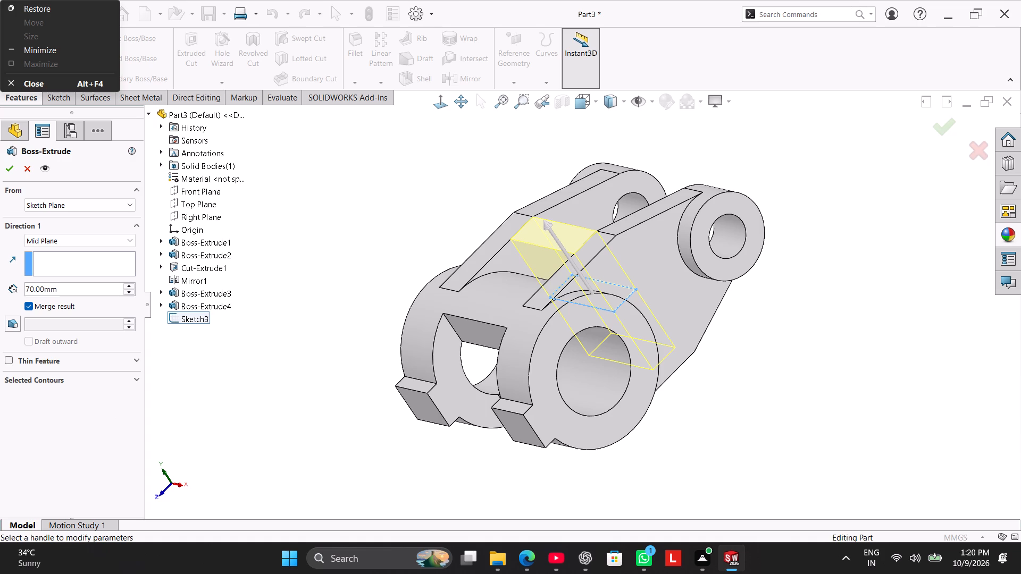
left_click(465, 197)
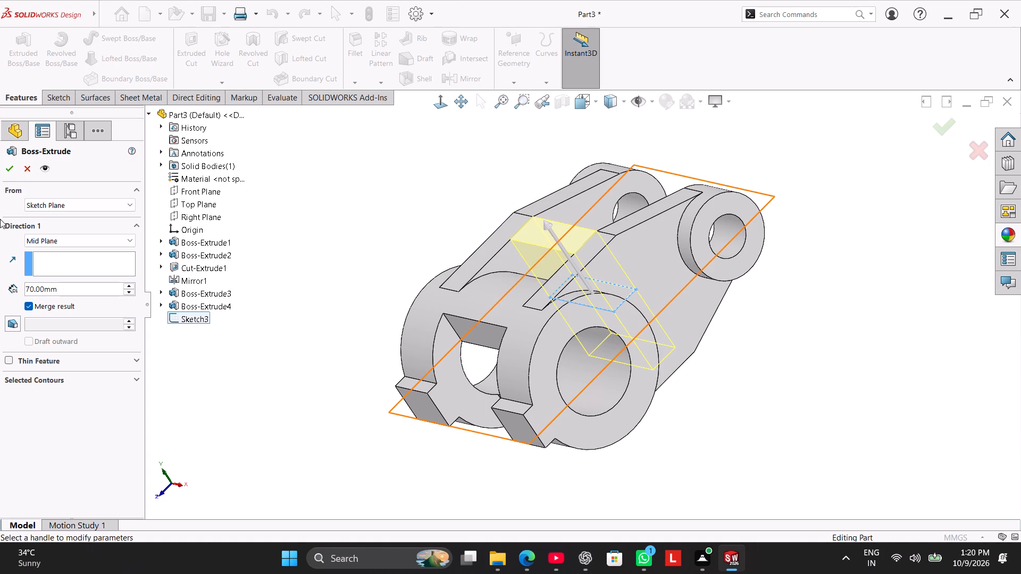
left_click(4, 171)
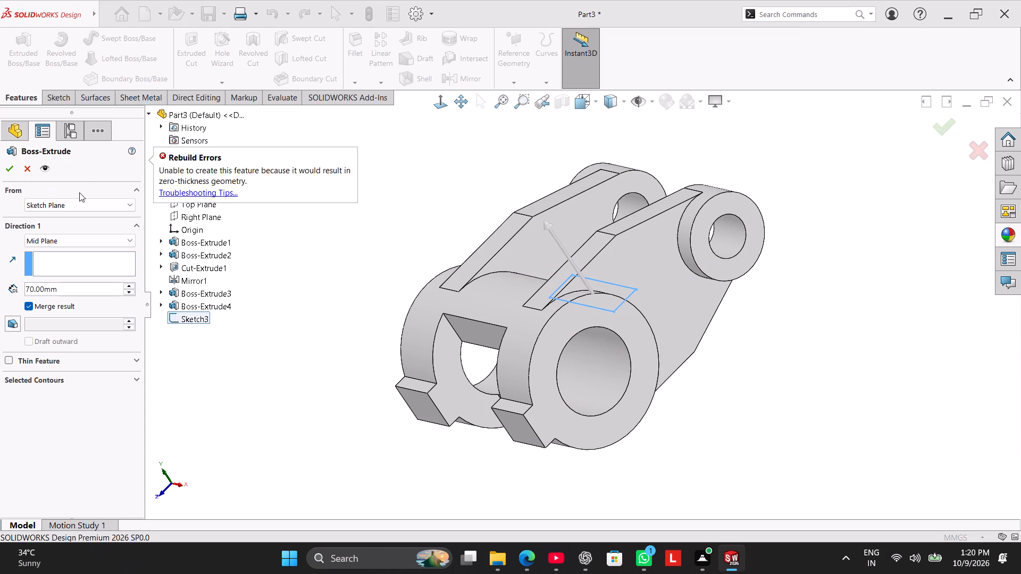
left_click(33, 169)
Reopen Sketch3 for editing and delete the coincident relation tying the rectangle's lower-left corner to the ring boss.
left_click(279, 204)
middle_click_drag(332, 237, 375, 286)
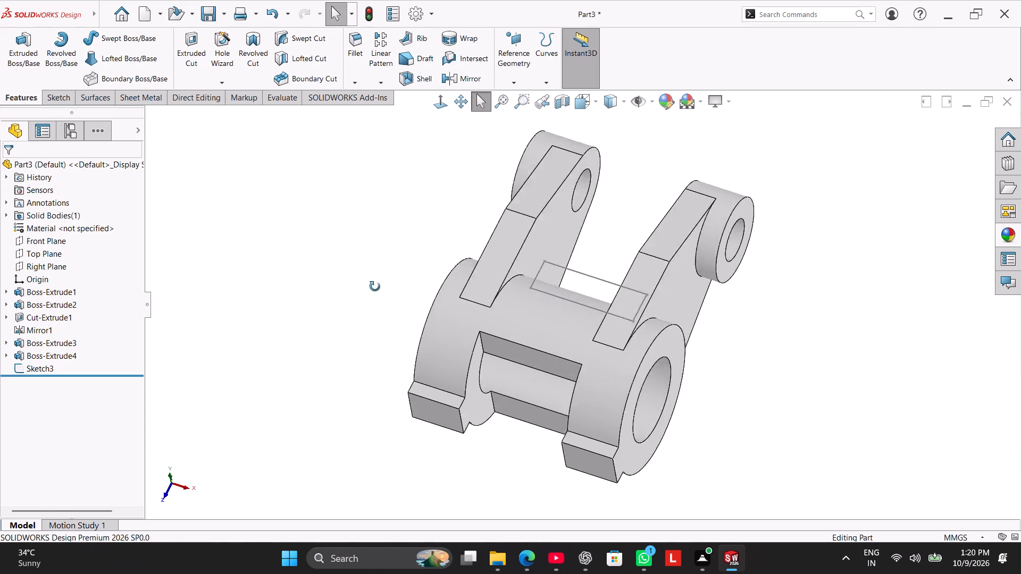
middle_click_drag(375, 286, 325, 451)
left_click(433, 104)
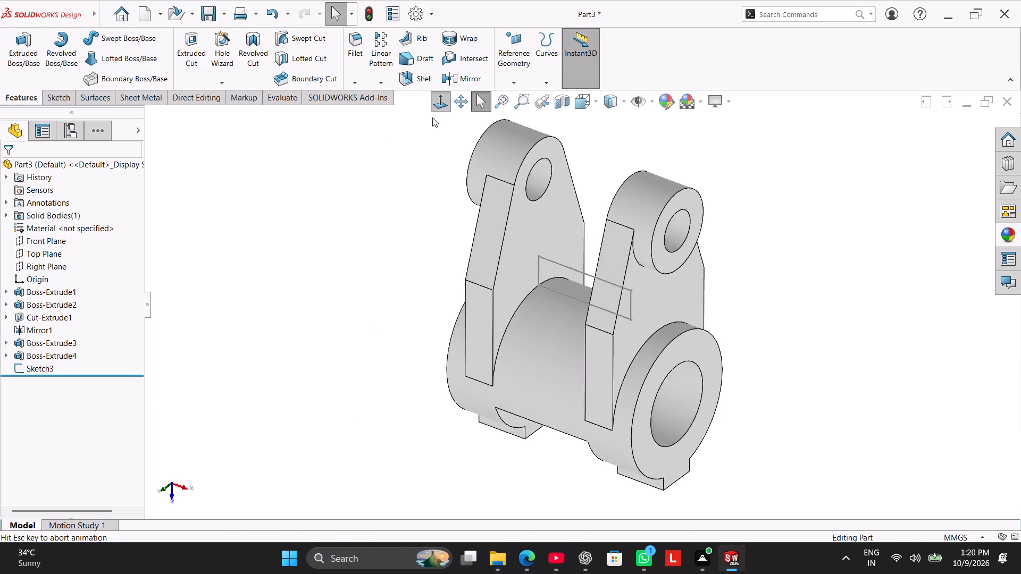
double_click(551, 271)
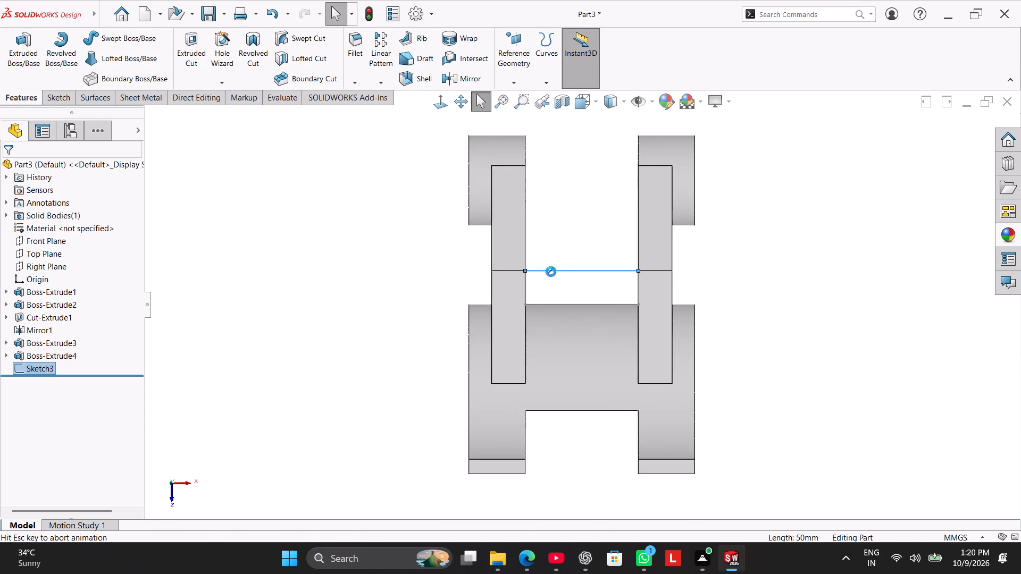
left_click(806, 264)
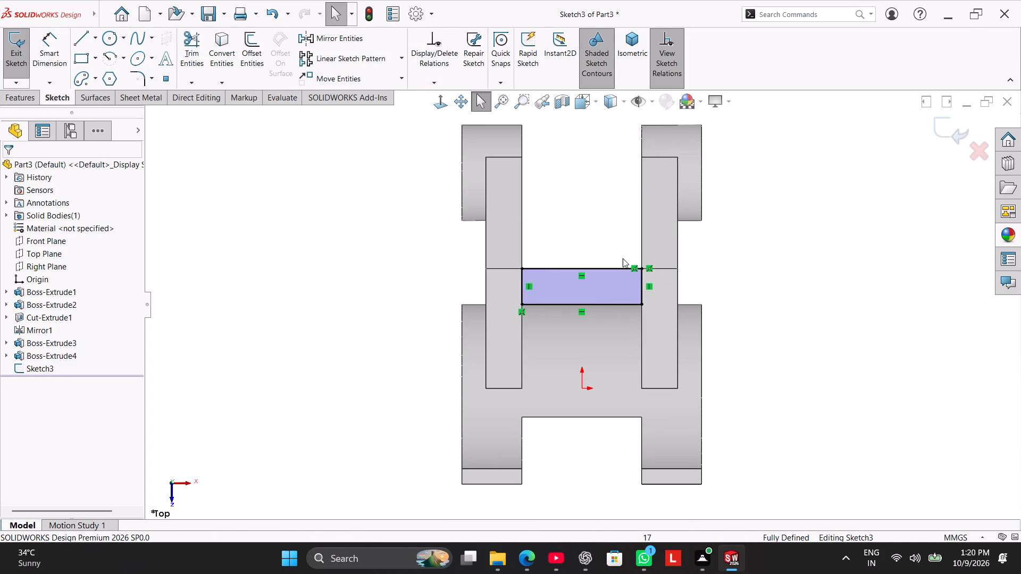
scroll(623, 258, "down", 5)
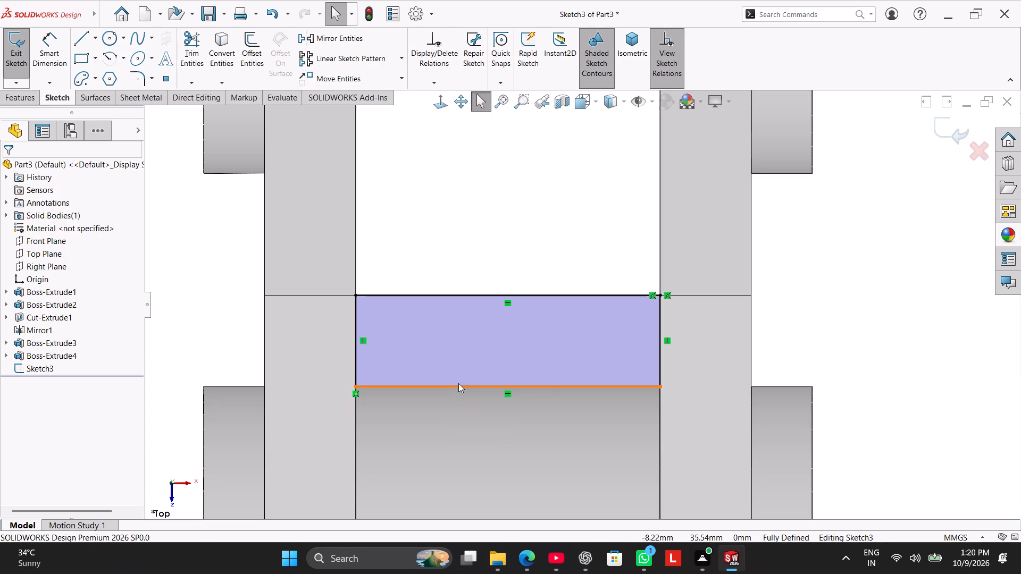
right_click(357, 393)
left_click(409, 522)
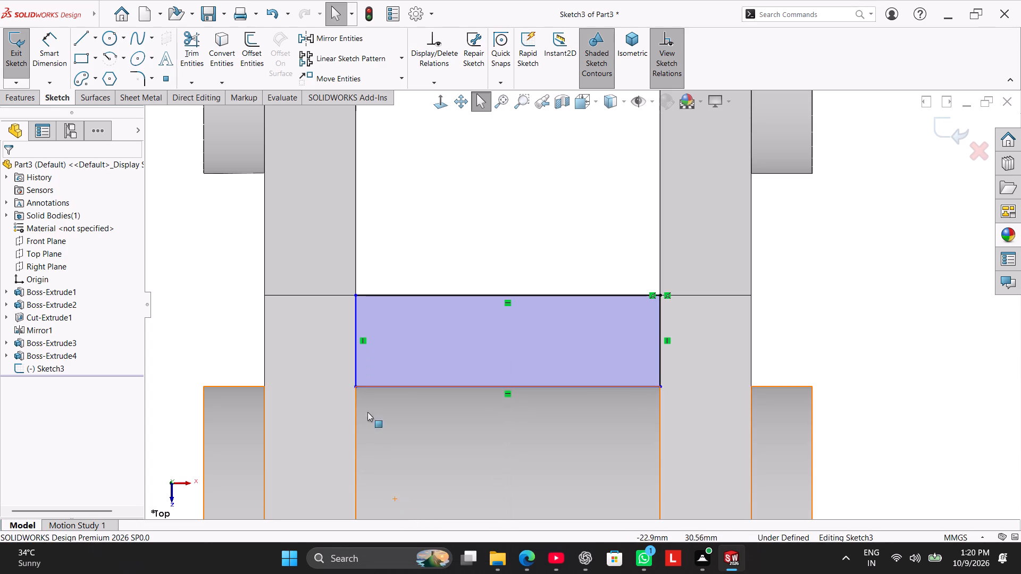
Stretch the rectangle's lower edge into the ring boss so its side is about 23 mm long.
left_click_drag(405, 388, 411, 428)
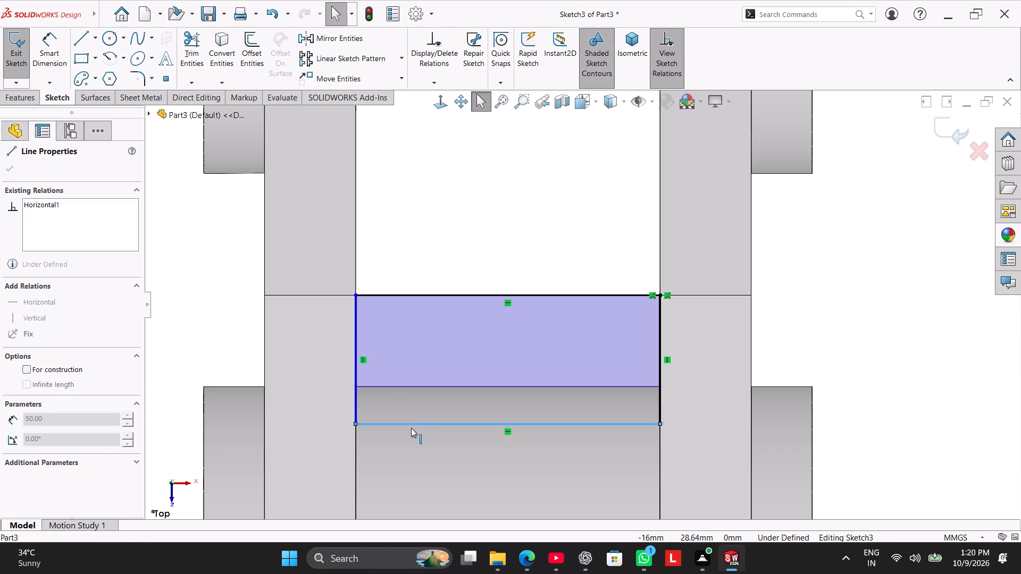
left_click_drag(411, 428, 414, 436)
left_click(444, 235)
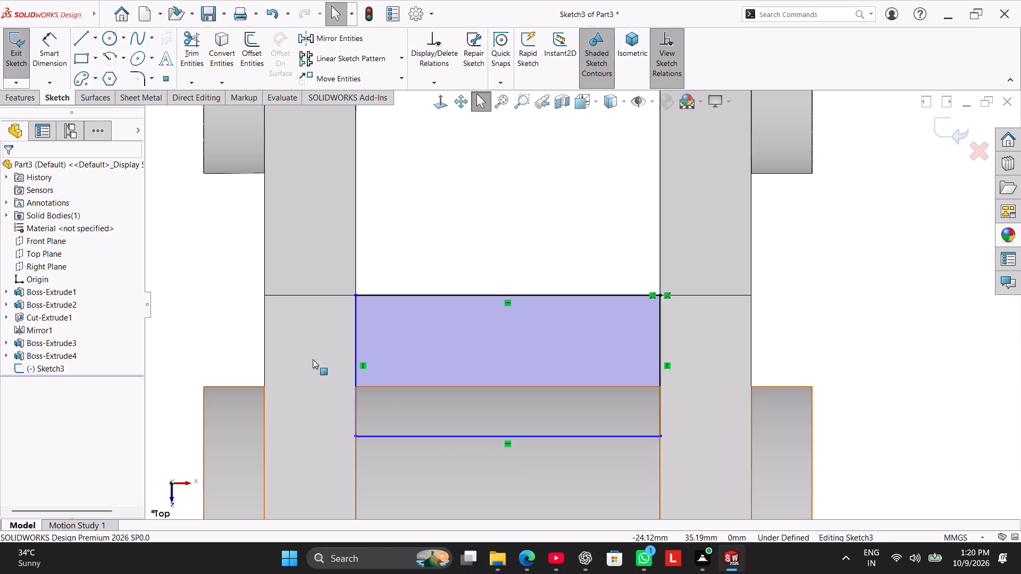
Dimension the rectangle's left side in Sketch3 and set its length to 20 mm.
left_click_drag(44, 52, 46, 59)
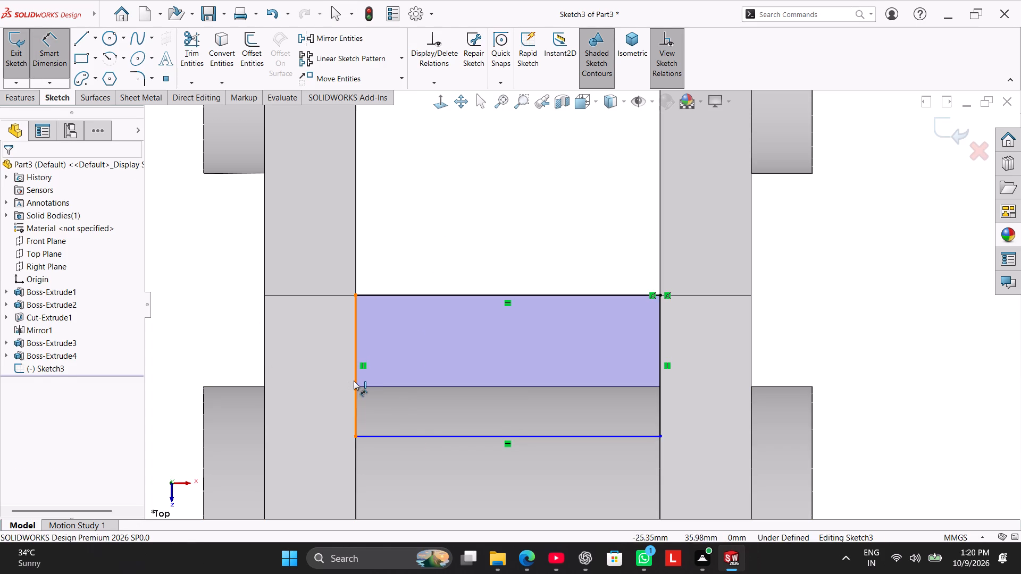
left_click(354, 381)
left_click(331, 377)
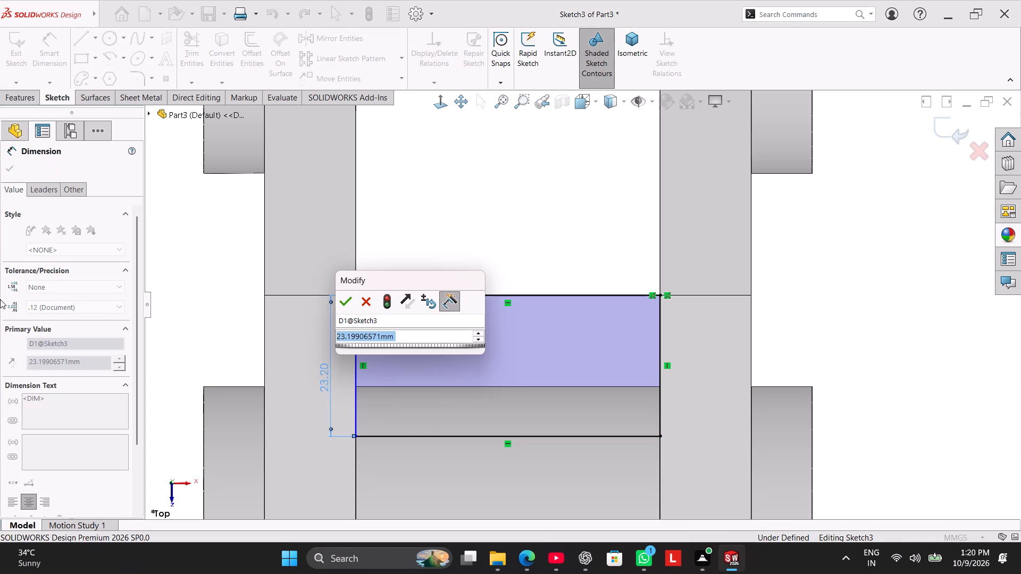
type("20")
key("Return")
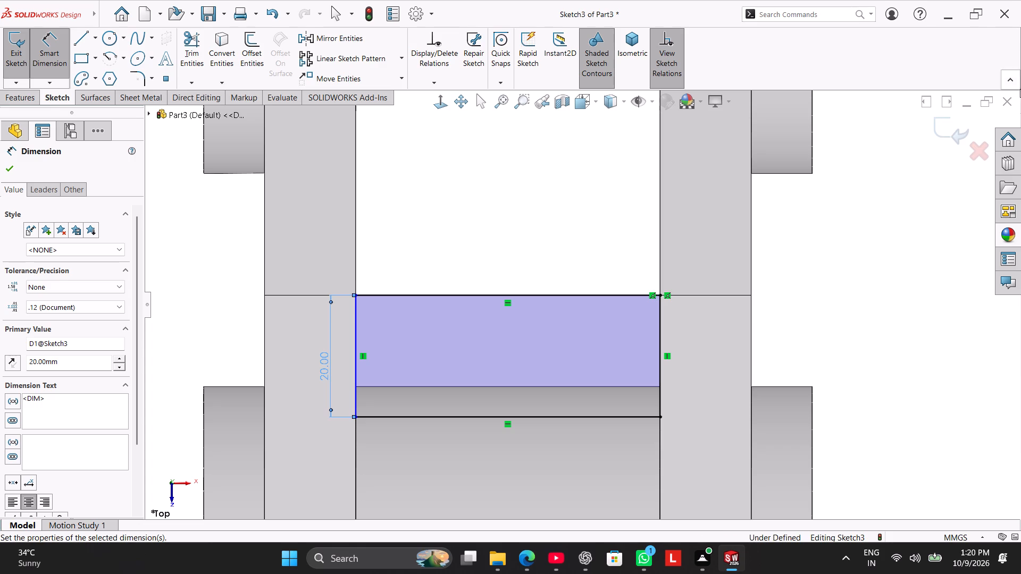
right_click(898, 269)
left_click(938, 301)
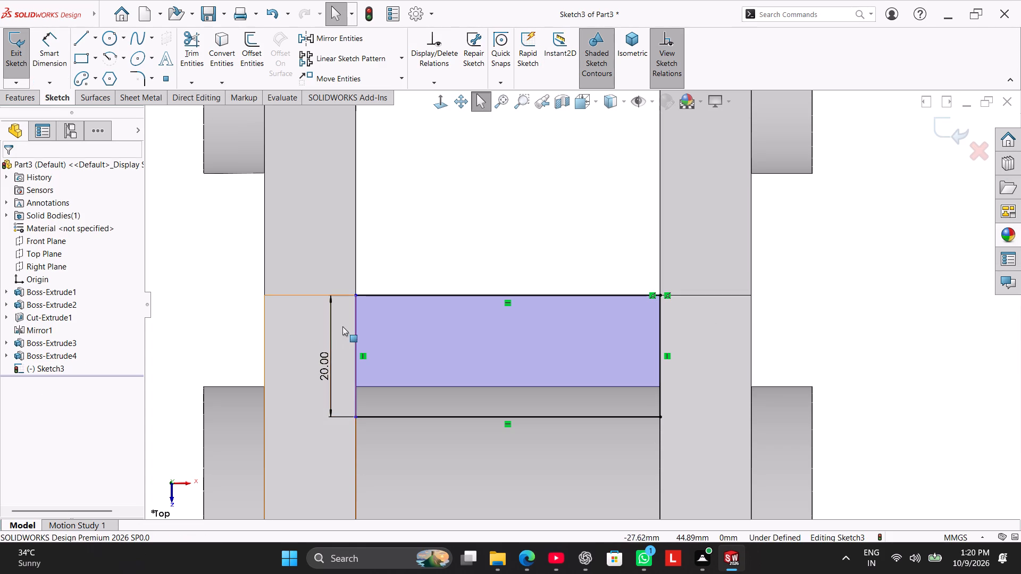
Pull the rectangle's left side inward off the web, and add a Vertical relation between its lower edge's midpoint and the origin.
left_click_drag(353, 339, 392, 337)
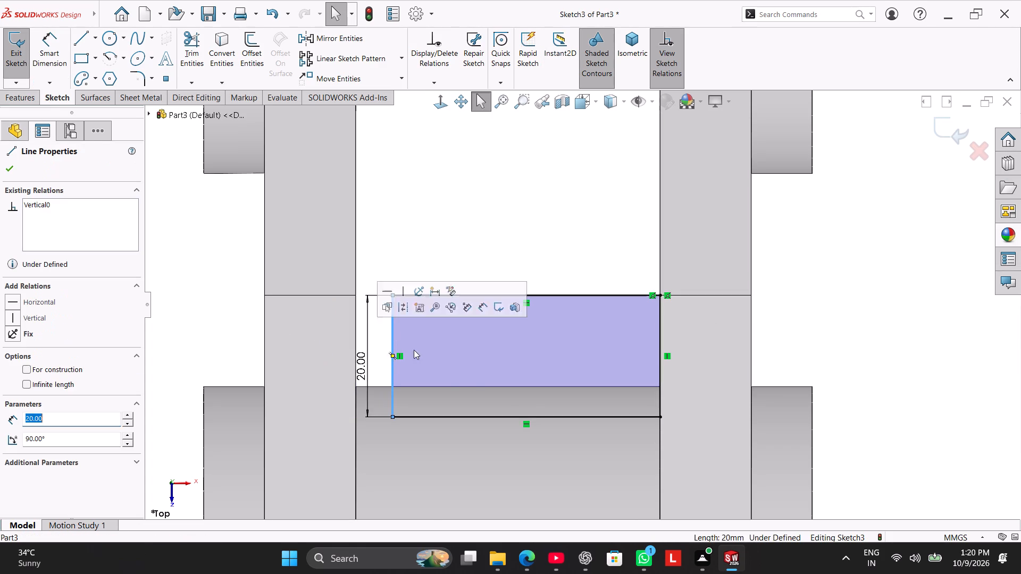
scroll(472, 374, "up", 4)
left_click(824, 280)
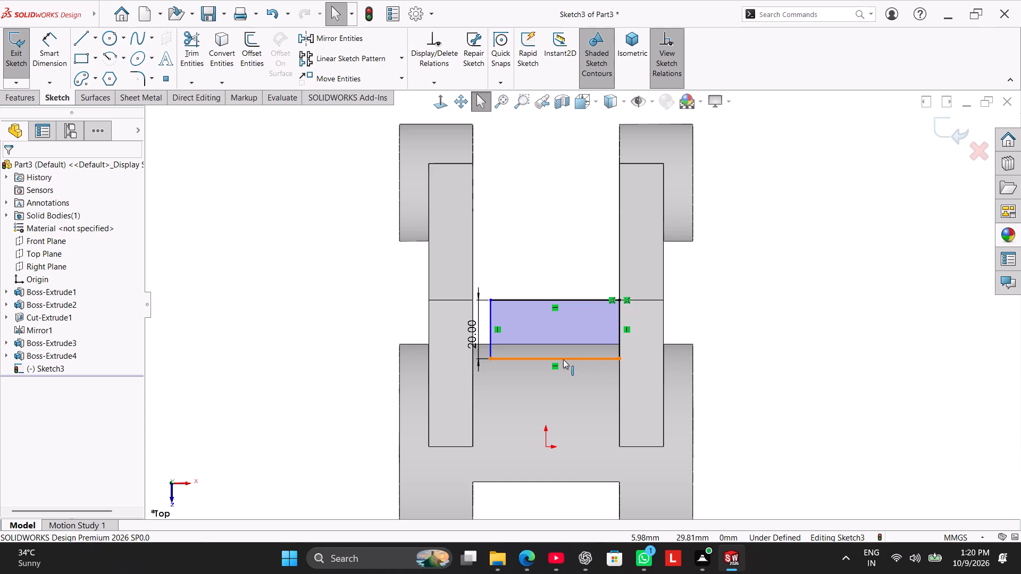
left_click(556, 358, "ctrl")
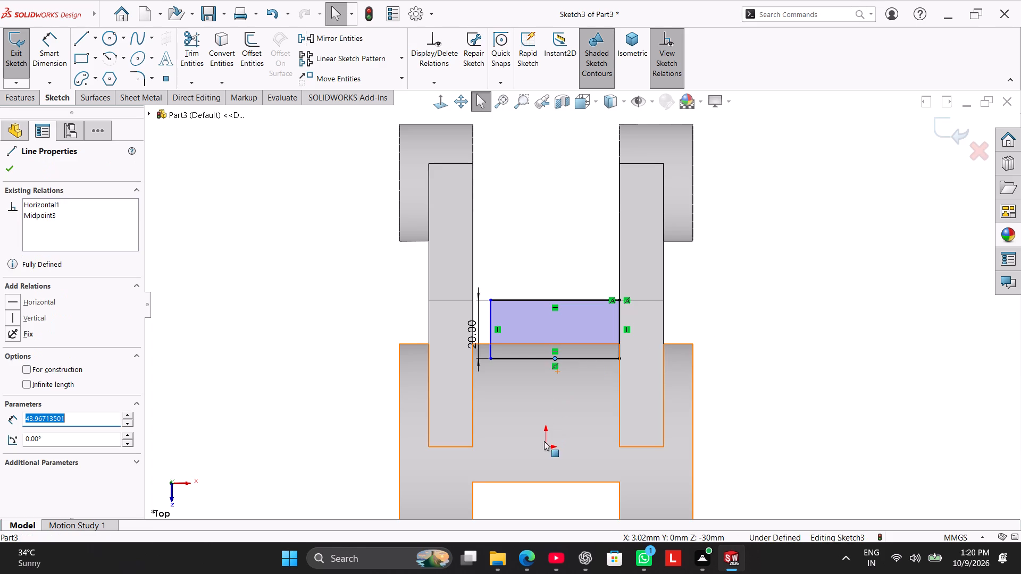
left_click(544, 445, "ctrl")
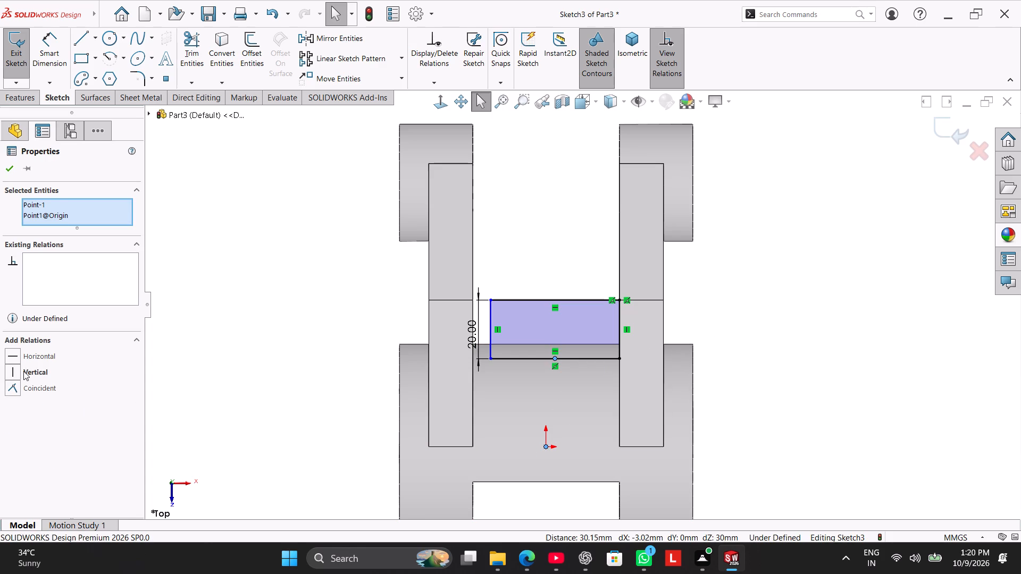
left_click(23, 371)
left_click(265, 337)
scroll(269, 352, "up", 2)
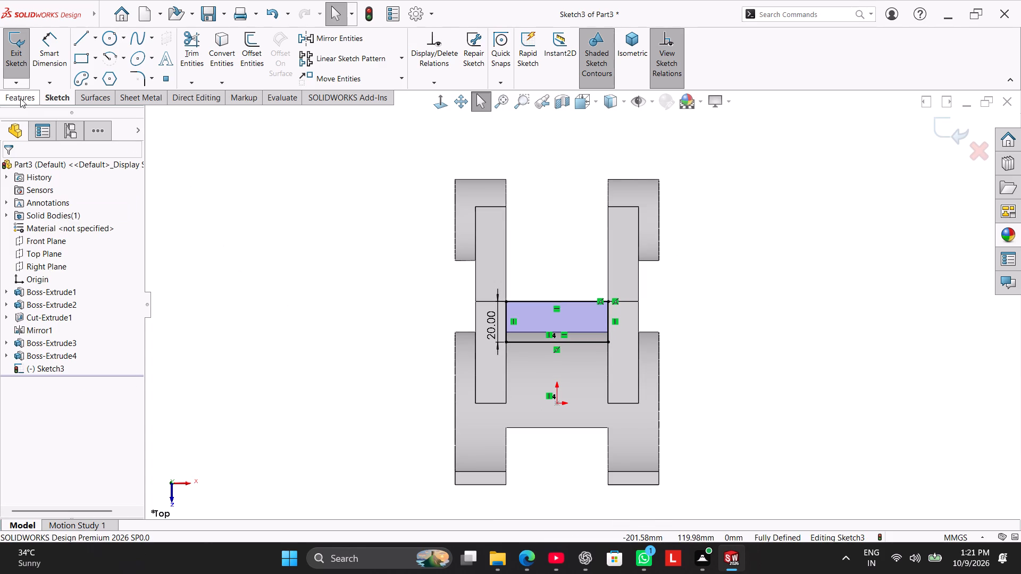
Extrude the Sketch3 rectangle as a Mid Plane boss with a depth of 70-16 mm, merging the result.
left_click(20, 98)
left_click(27, 53)
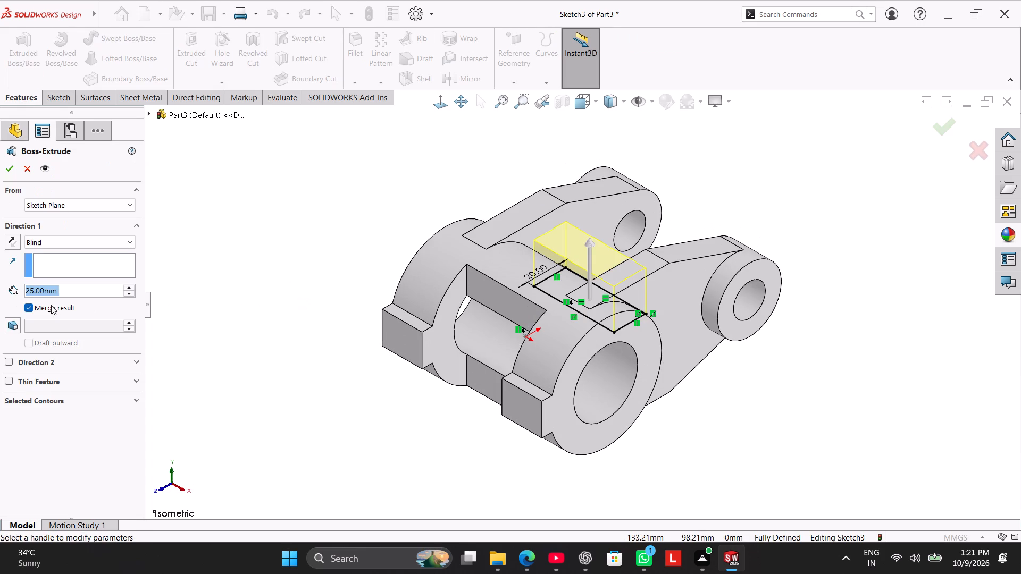
left_click(72, 245)
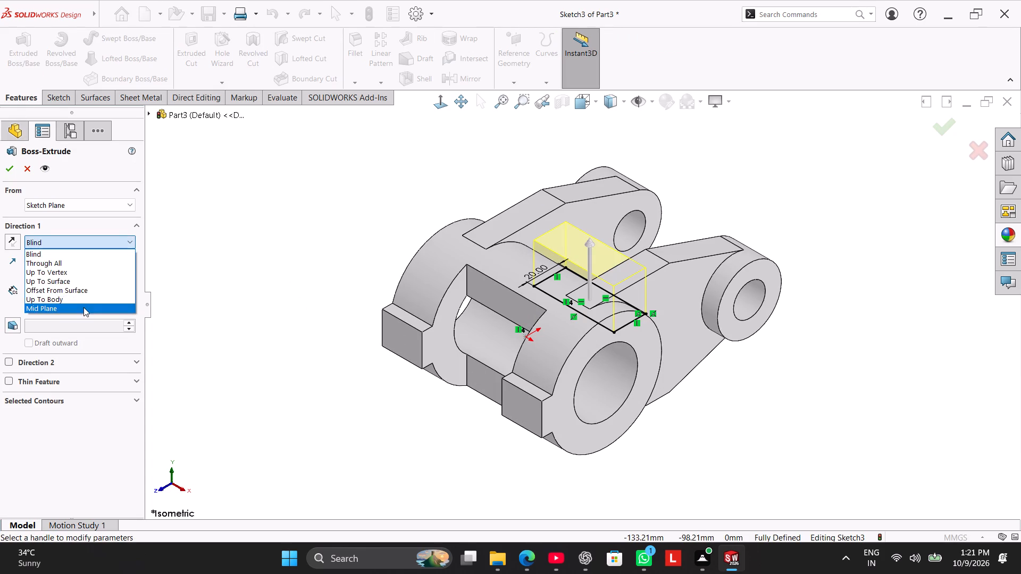
left_click(83, 307)
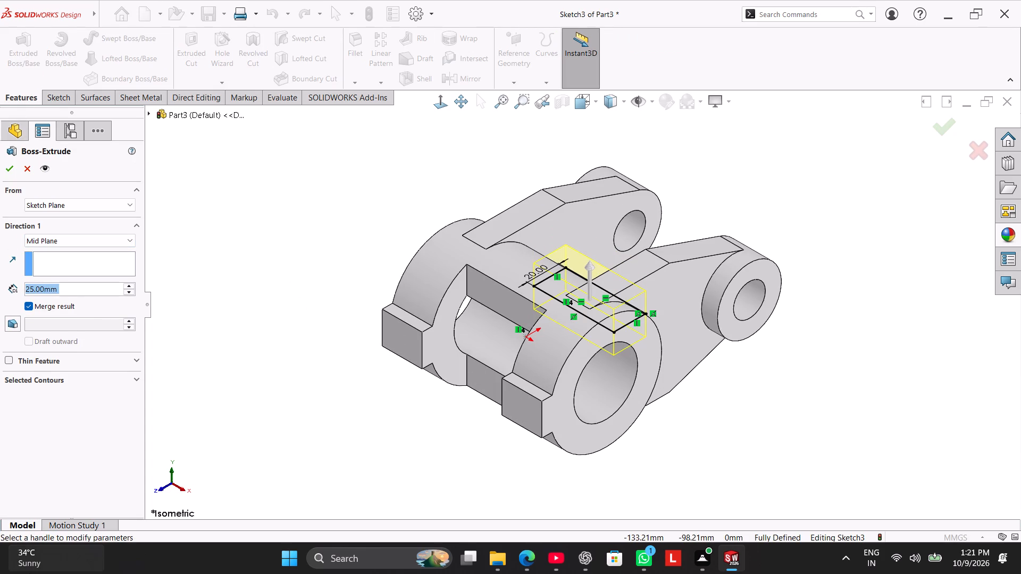
key("7")
key("0")
key("minus")
key("1")
key("6")
key("Return")
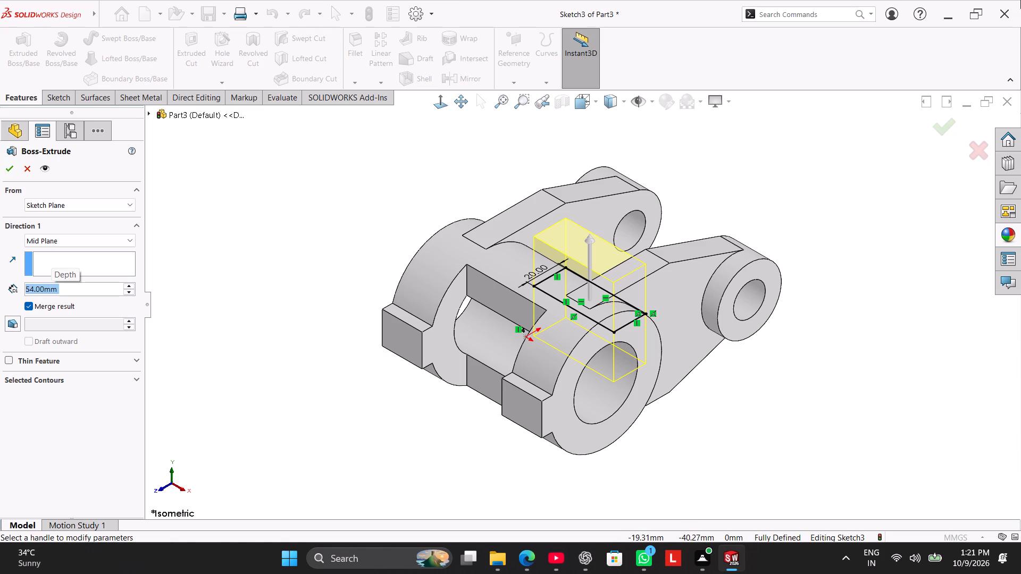
left_click(14, 168)
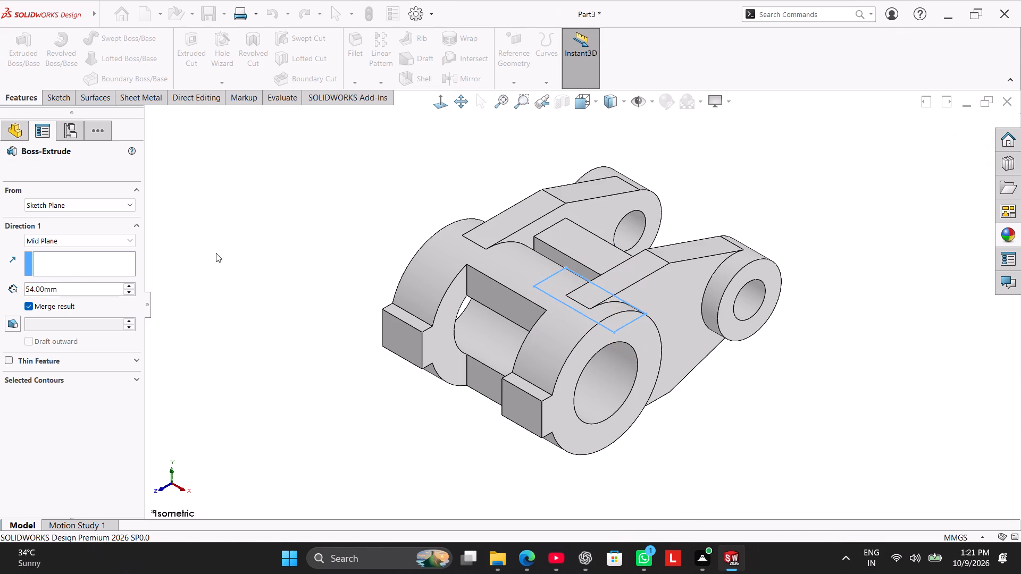
left_click(253, 267)
Inspect from several angles how the new cross-piece meets the webs and the ring boss.
middle_click_drag(553, 259, 575, 359)
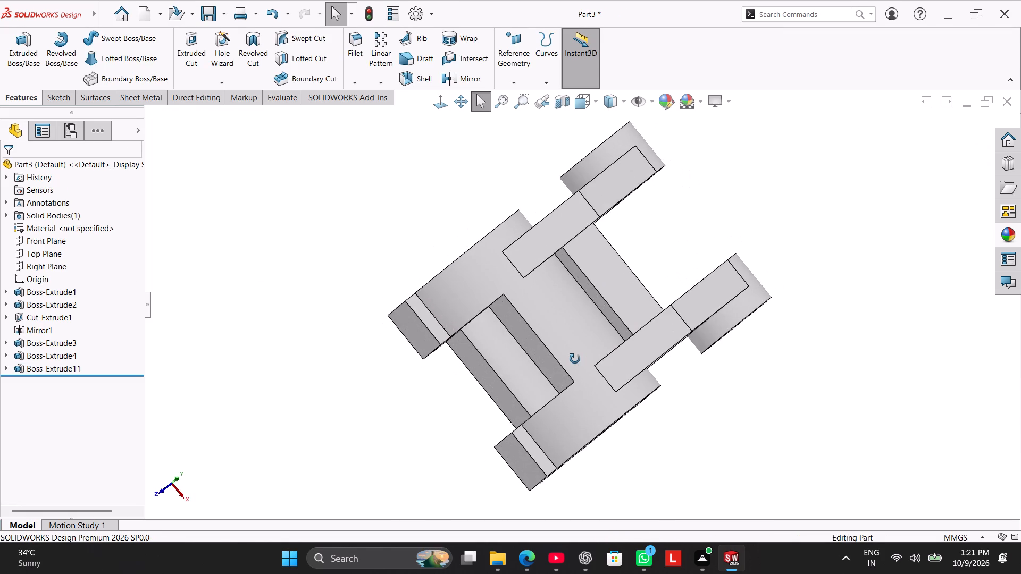
middle_click_drag(575, 359, 574, 332)
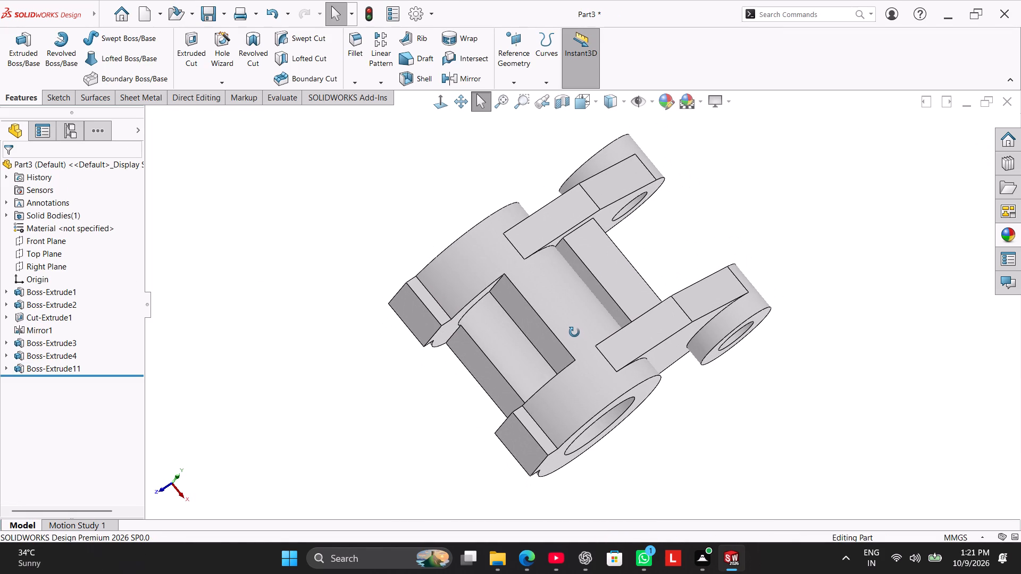
middle_click_drag(574, 332, 574, 334)
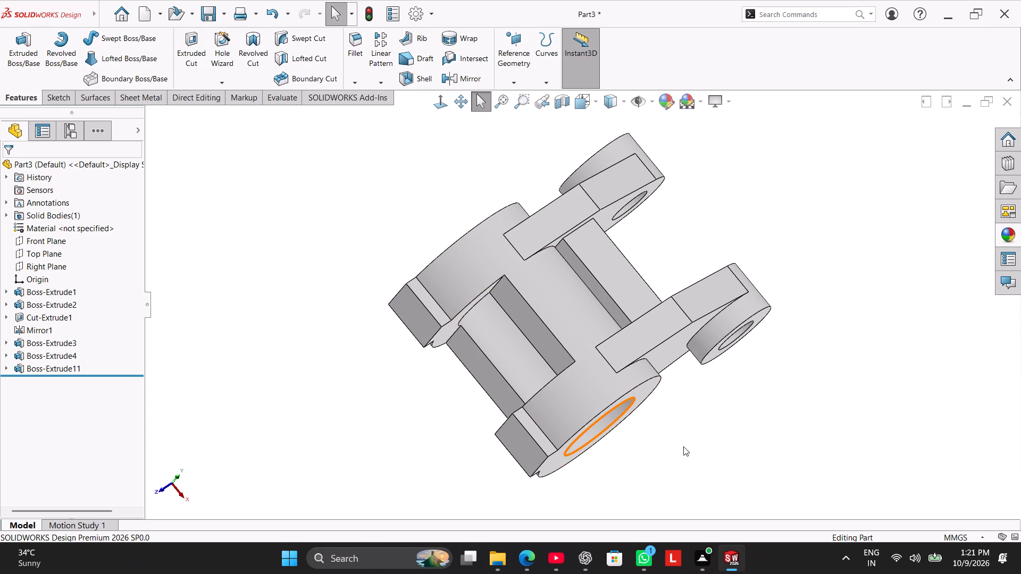
scroll(686, 385, "down", 2)
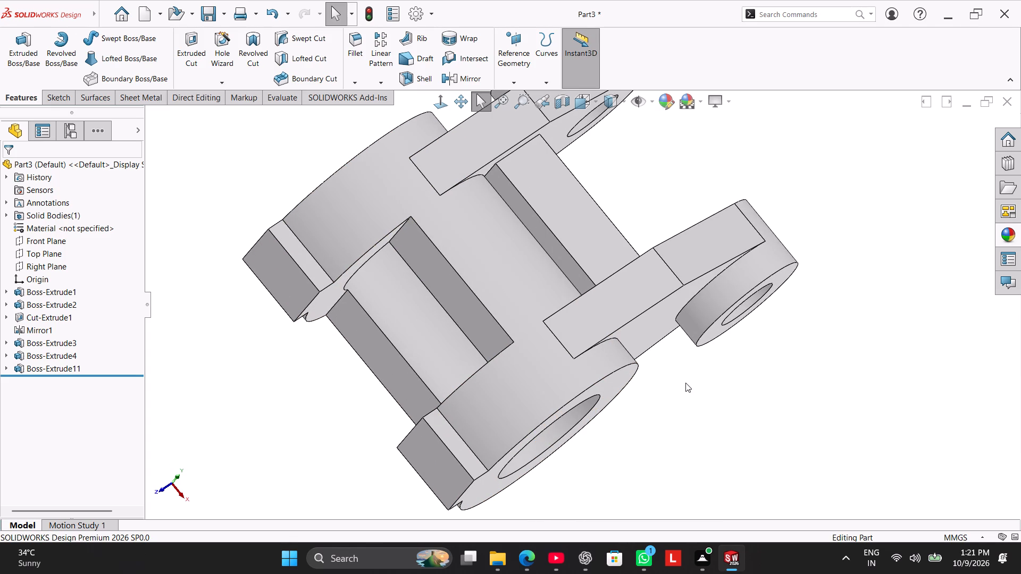
middle_click_drag(677, 369, 612, 299)
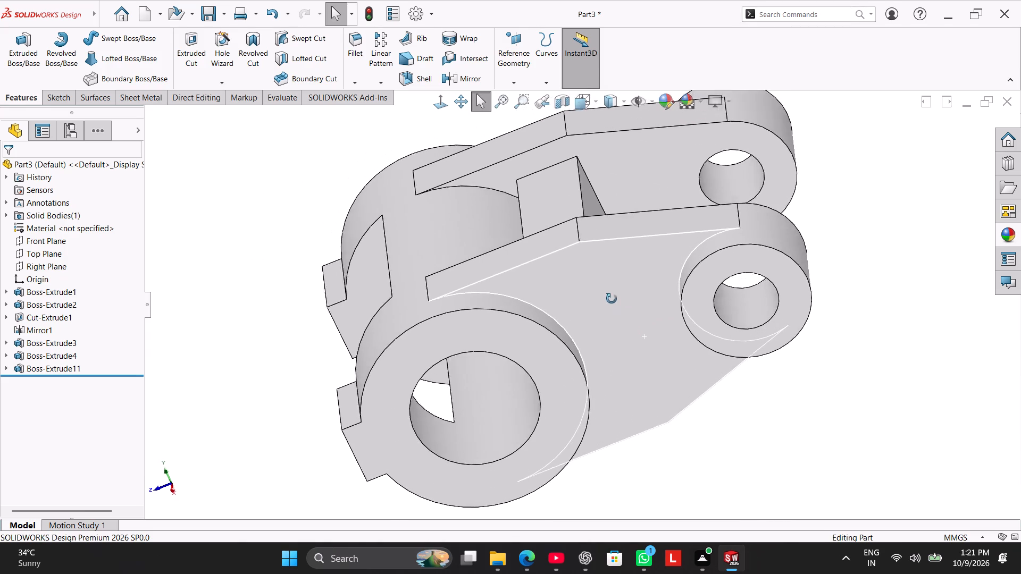
middle_click_drag(612, 299, 667, 378)
scroll(662, 393, "up", 2)
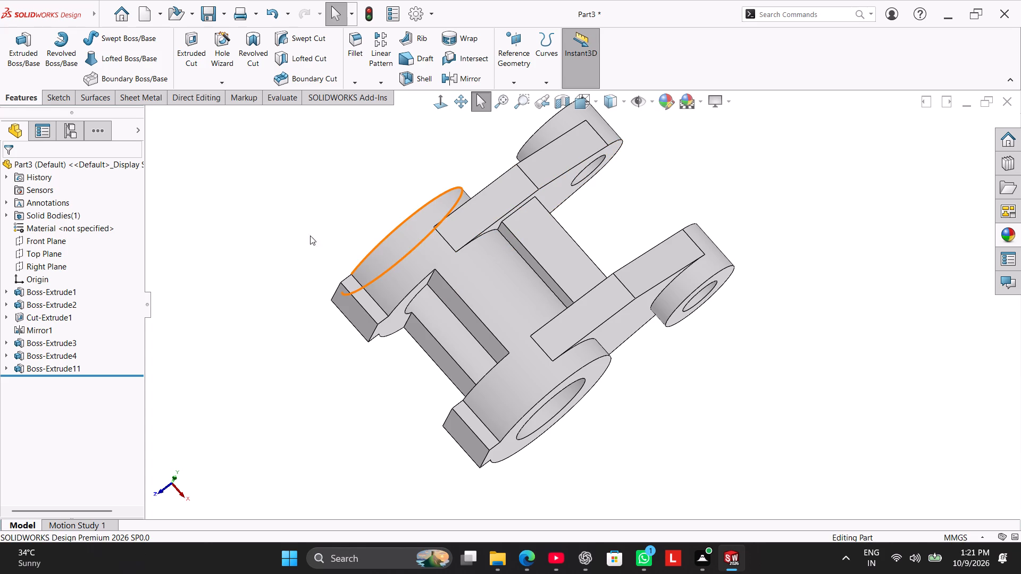
Reopen the cross-piece's sketch for editing and delete the 20 mm dimension on the rectangle's side.
right_click(31, 369)
left_click(55, 306)
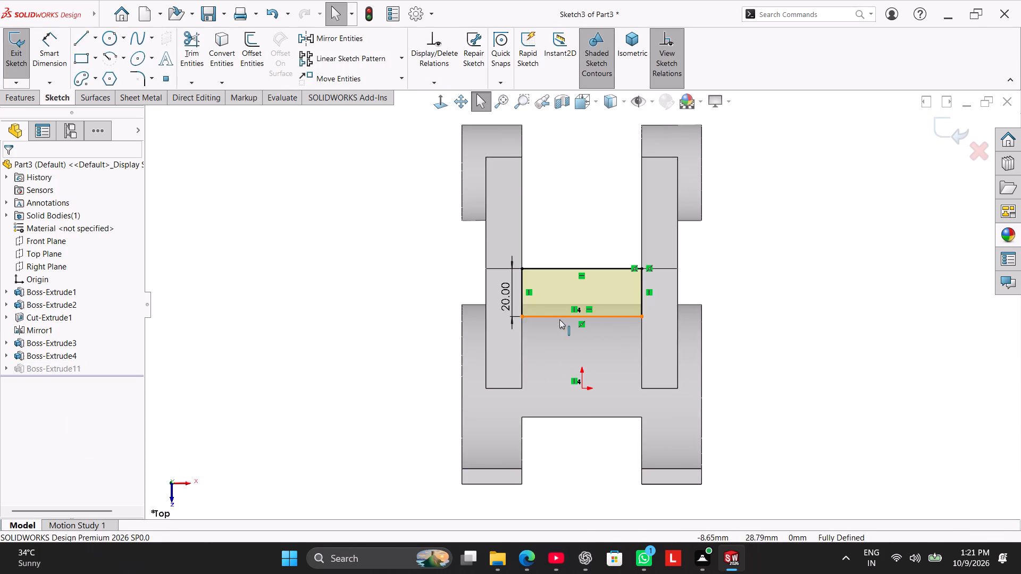
double_click(511, 296)
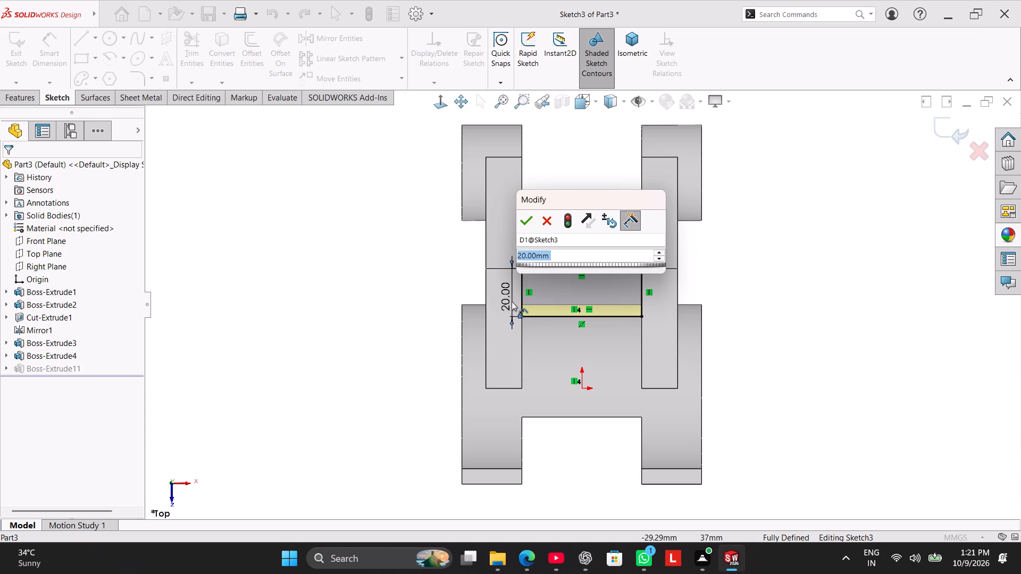
left_click(545, 225)
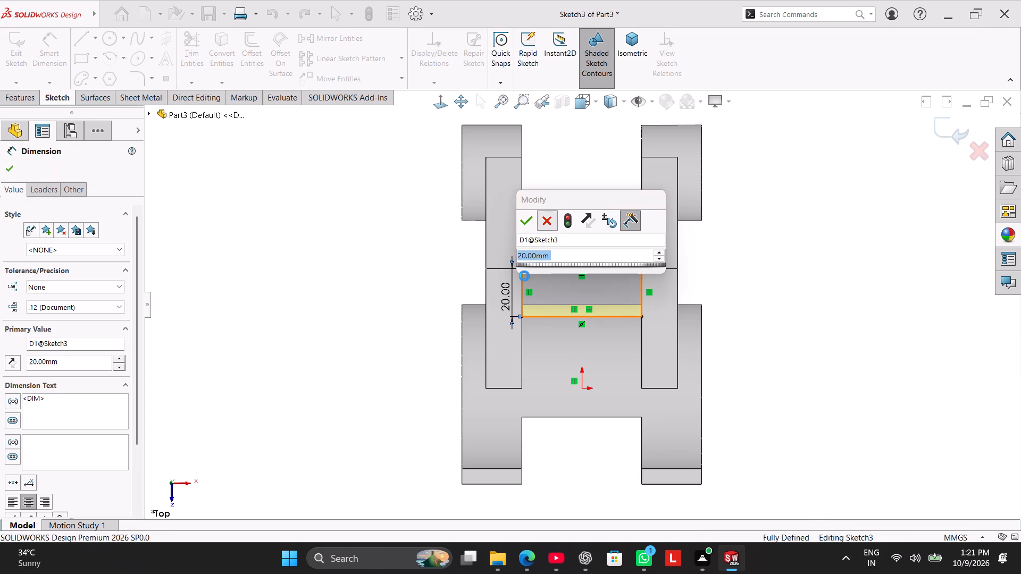
right_click(510, 284)
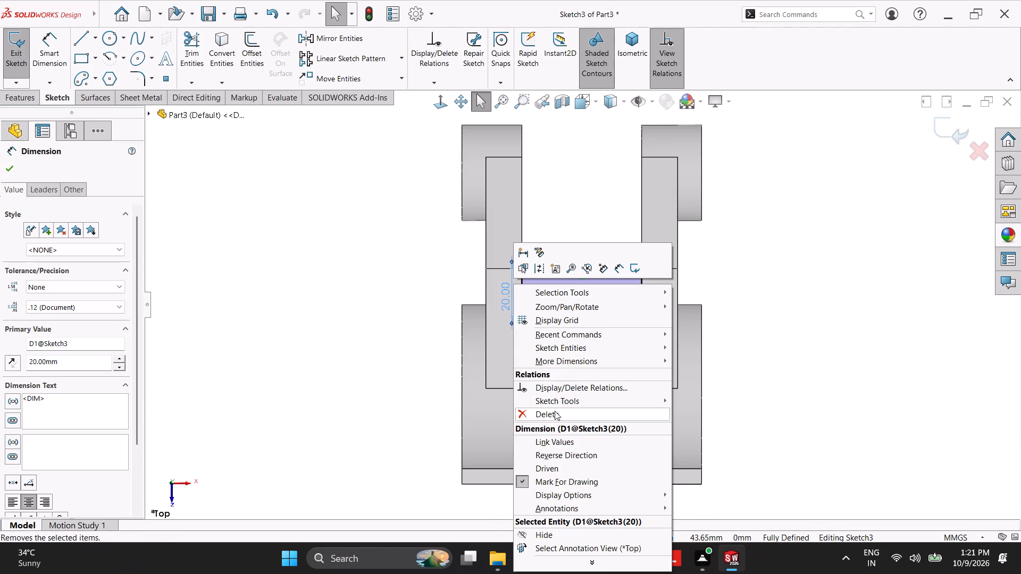
left_click(555, 411)
Stretch the rectangle's lower edge further into the ring boss, leaving it about 9 mm short of the origin.
left_click_drag(571, 316, 579, 377)
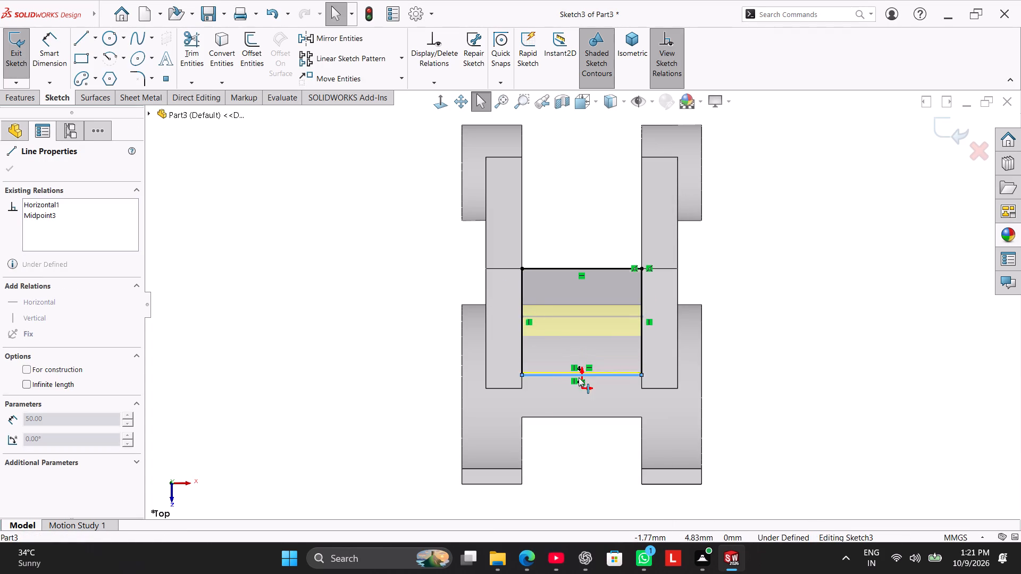
left_click_drag(579, 377, 581, 386)
left_click(412, 346)
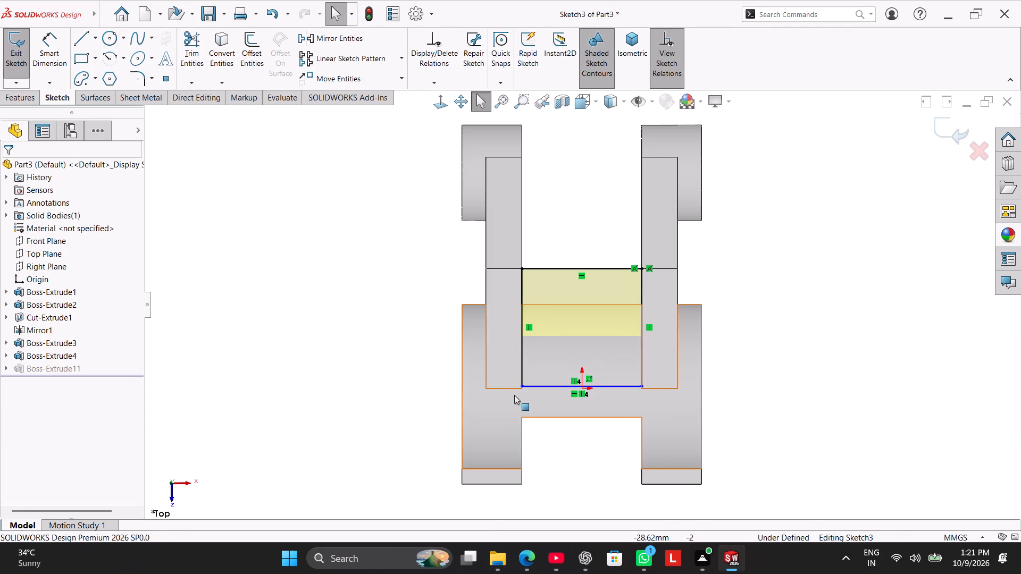
left_click(581, 385)
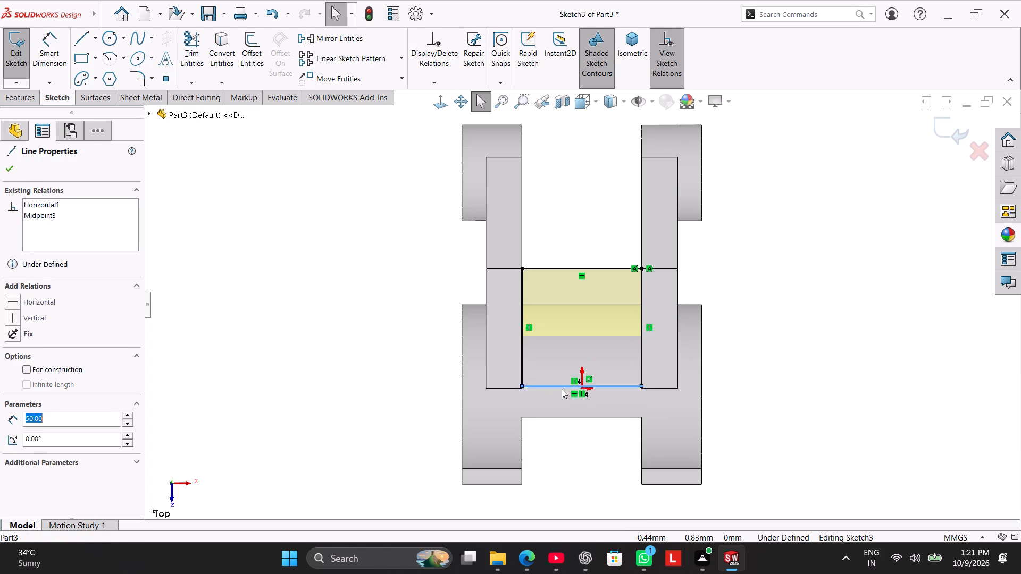
left_click(429, 352)
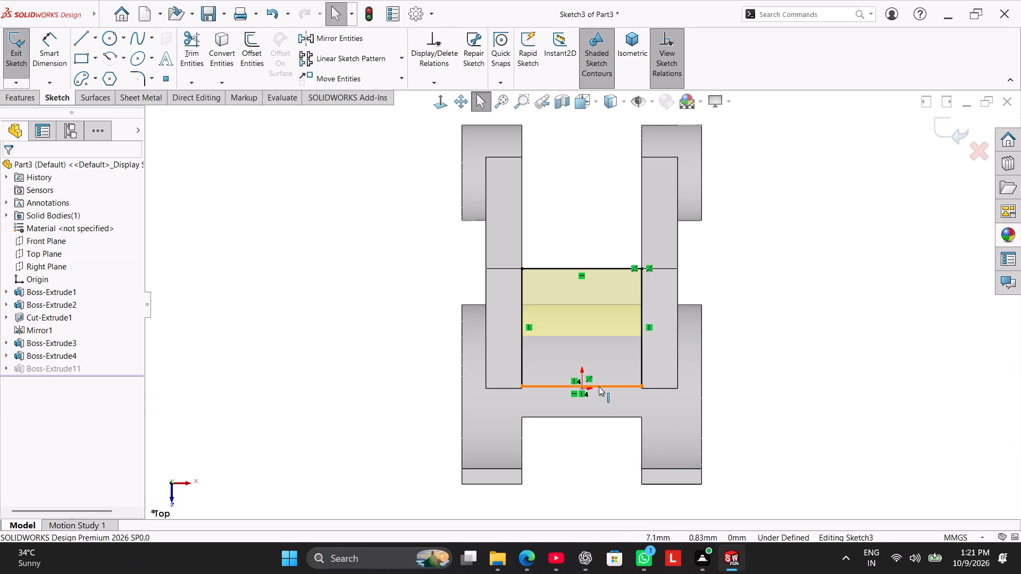
left_click_drag(600, 387, 600, 367)
Make the rectangle's lower edge coincident with the origin, and finish the sketch to rebuild the cross-piece.
left_click(583, 389, "ctrl")
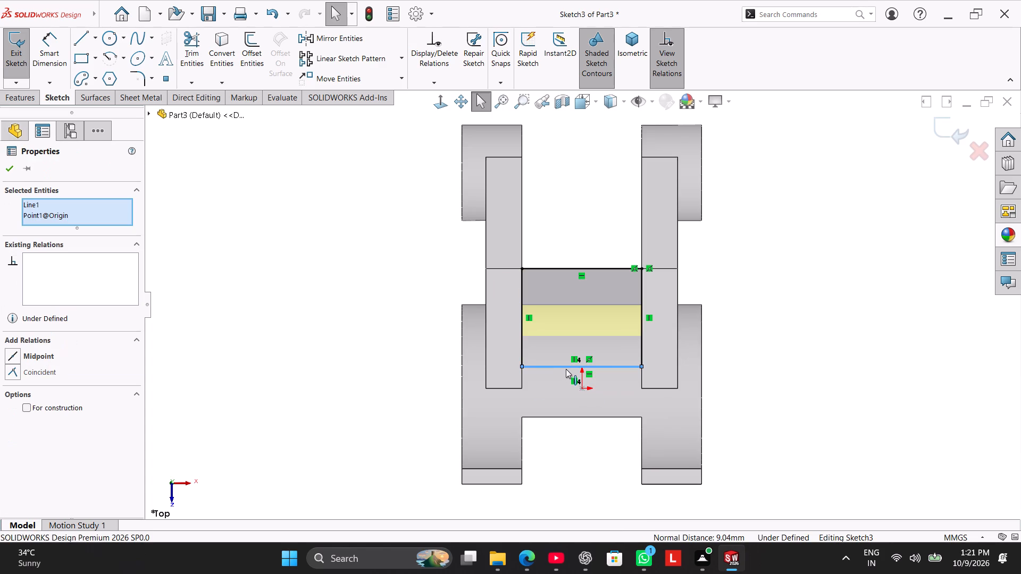
left_click(565, 368, "ctrl")
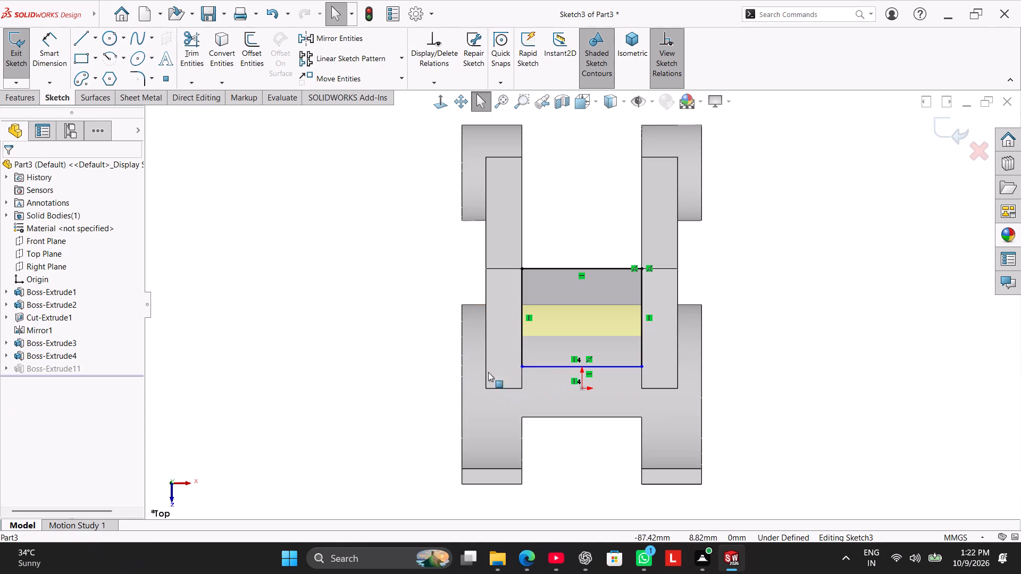
scroll(616, 394, "down", 4)
left_click(536, 356, "ctrl")
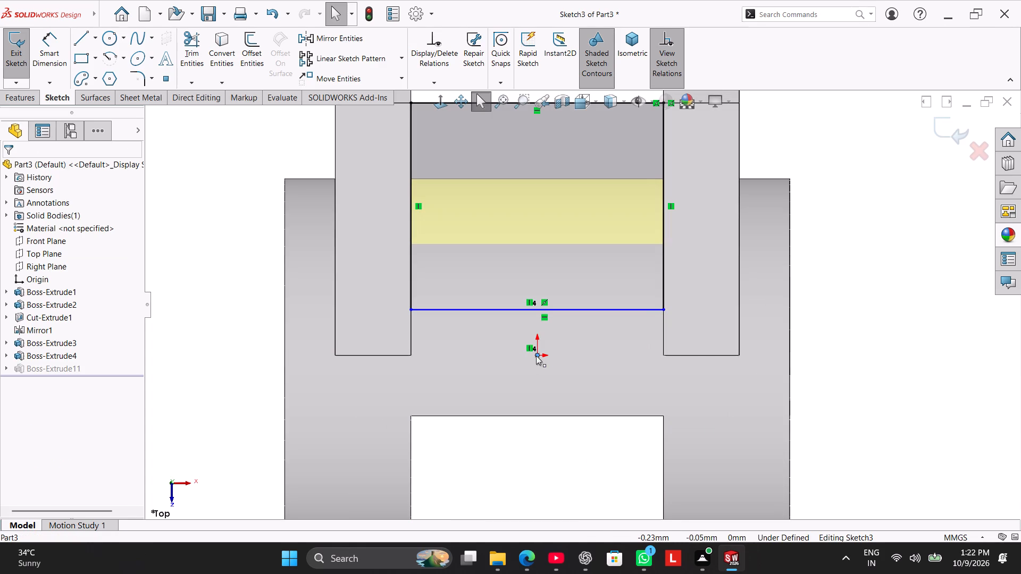
left_click(516, 309, "ctrl")
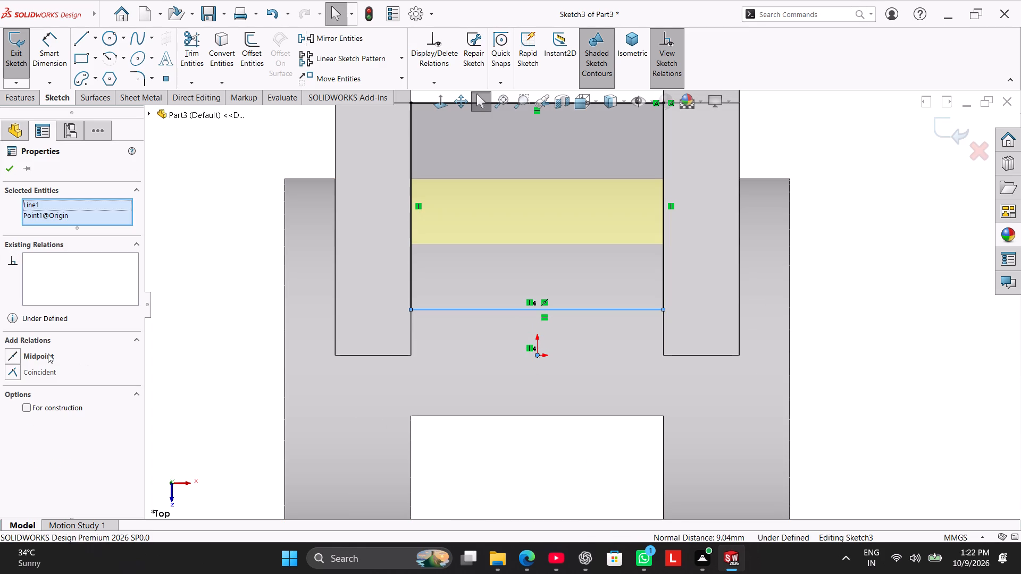
left_click(45, 368)
left_click(236, 306)
scroll(250, 340, "up", 3)
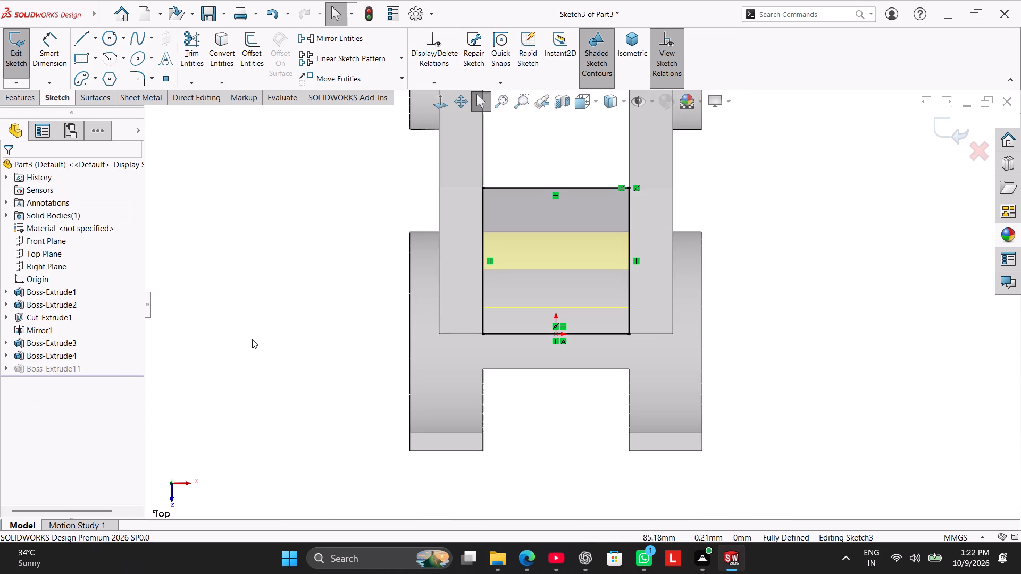
left_click(17, 69)
middle_click_drag(242, 259, 238, 222)
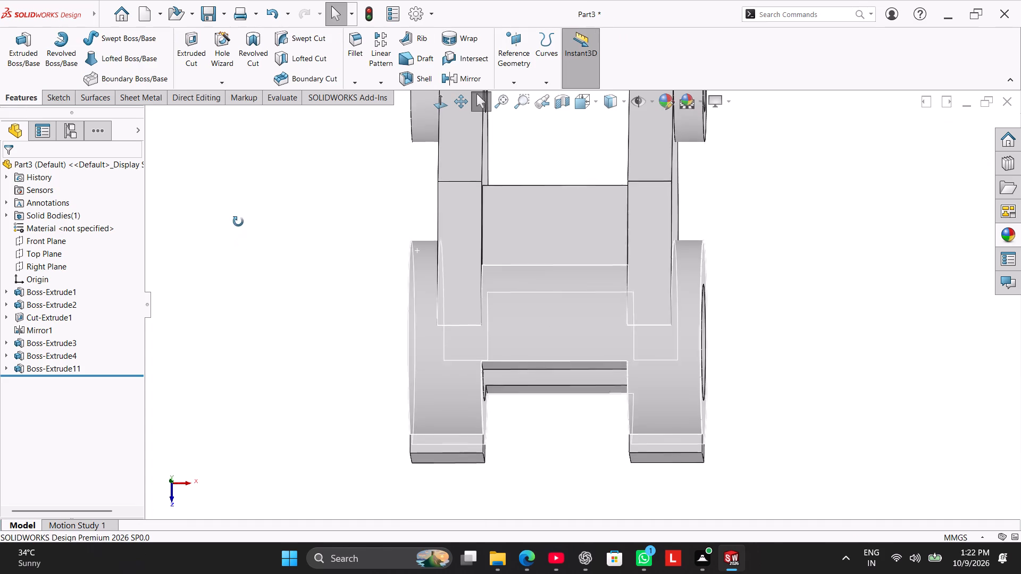
middle_click_drag(238, 222, 238, 211)
right_click_drag(246, 286, 388, 197)
left_click(281, 301)
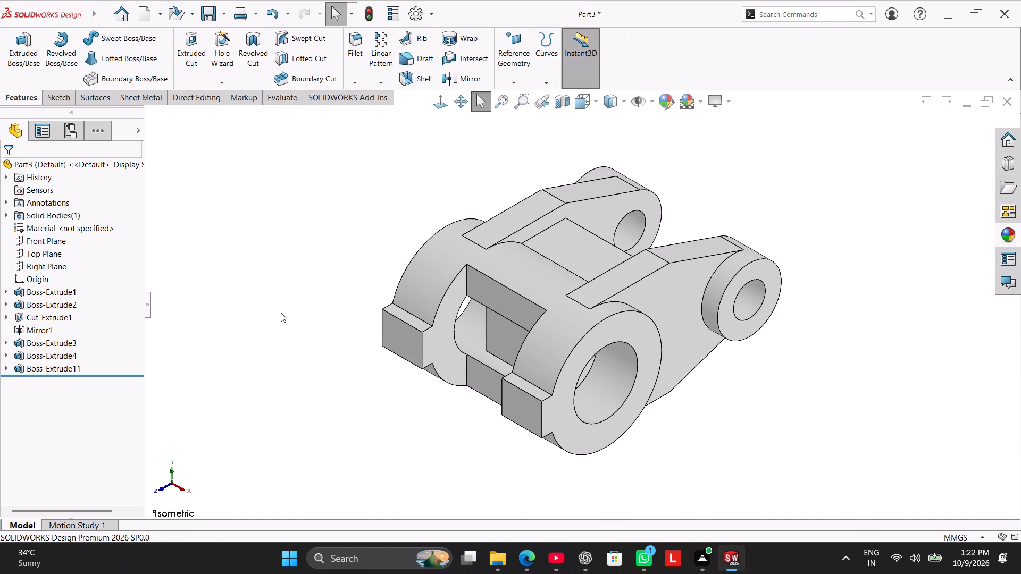
Remove the three cross-piece faces that protrude into the ring boss's bore, using Delete Face with Delete and Patch.
middle_click_drag(284, 316, 333, 381)
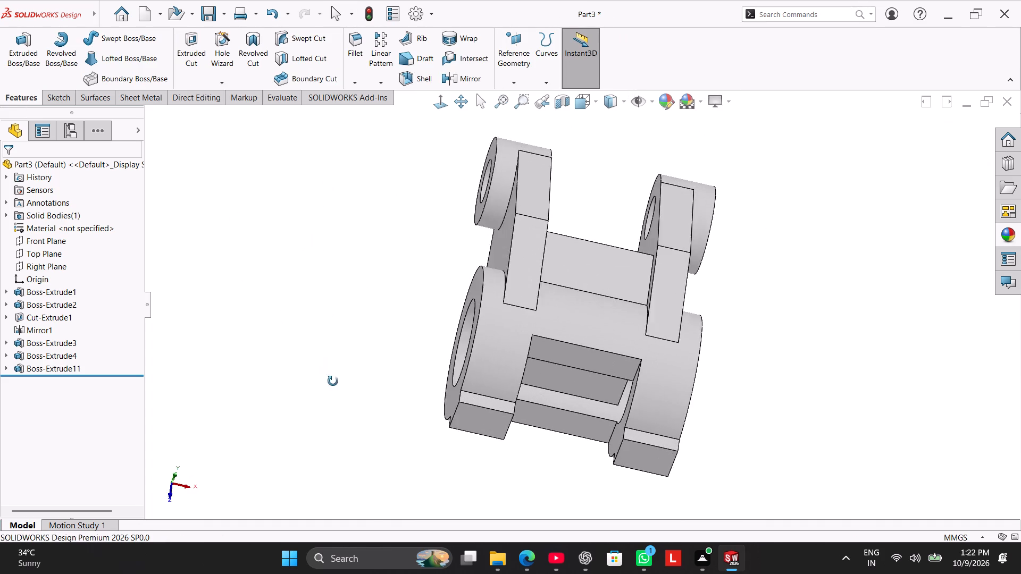
middle_click_drag(333, 381, 221, 395)
right_click_drag(290, 339, 434, 221)
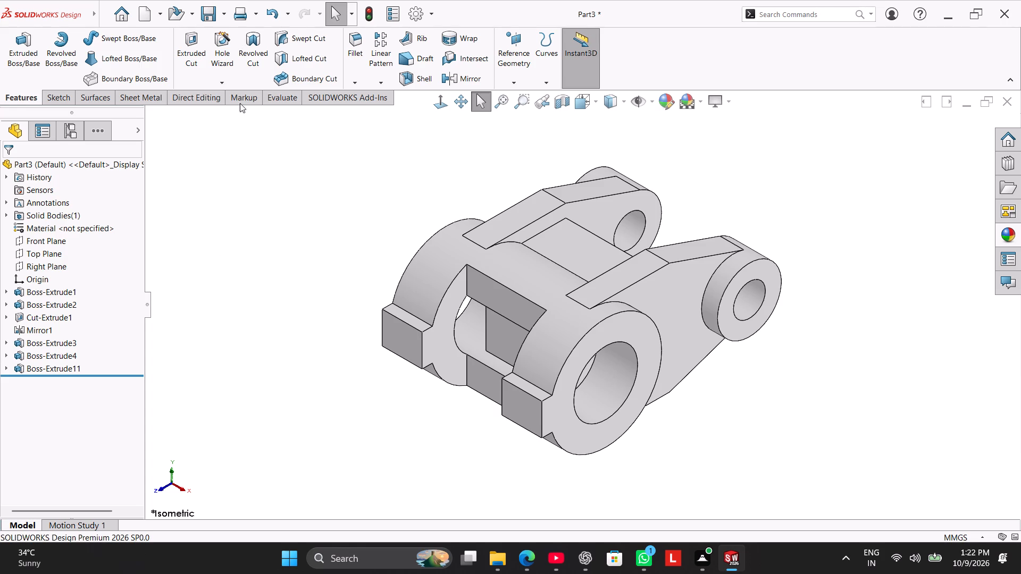
left_click(210, 96)
middle_click_drag(705, 409, 667, 307)
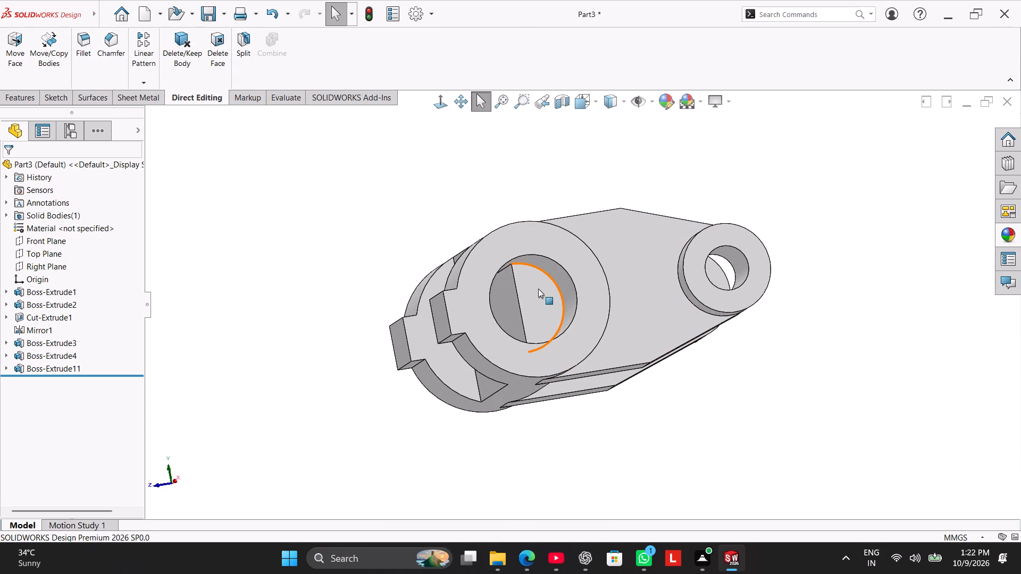
left_click(537, 290)
middle_click_drag(246, 249, 298, 308)
left_click(524, 336)
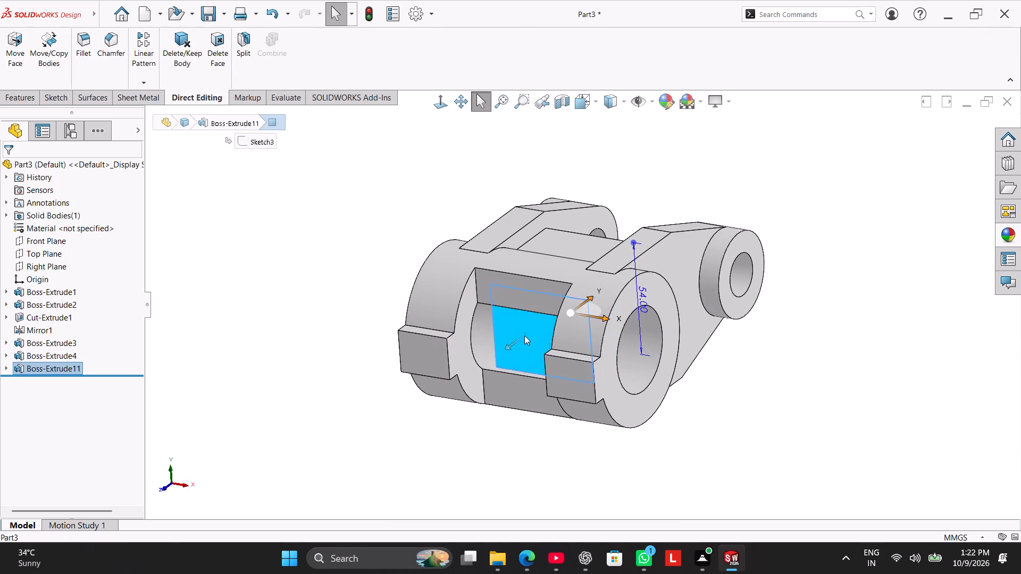
middle_click_drag(214, 269, 338, 270)
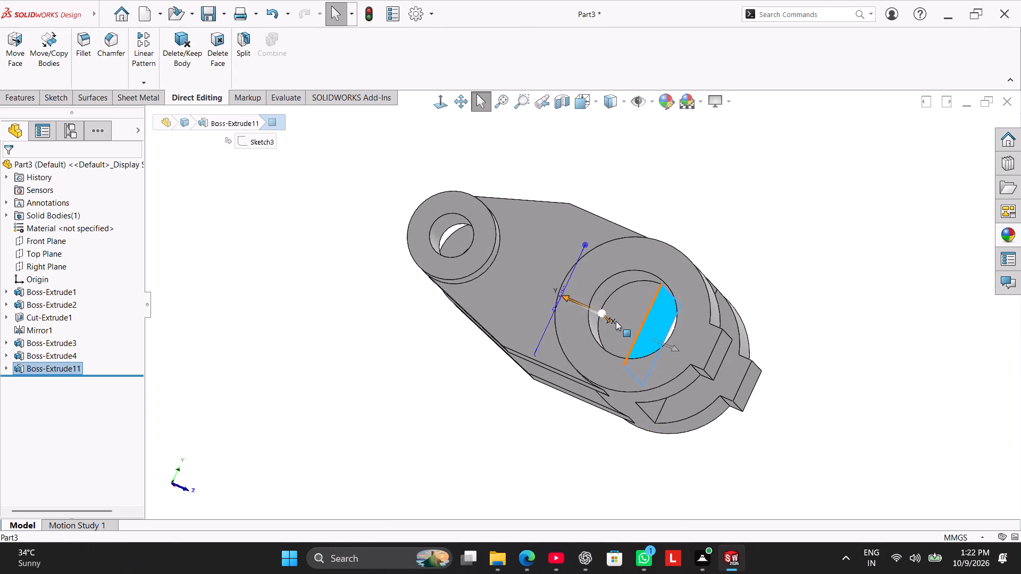
left_click(616, 321)
left_click(216, 44)
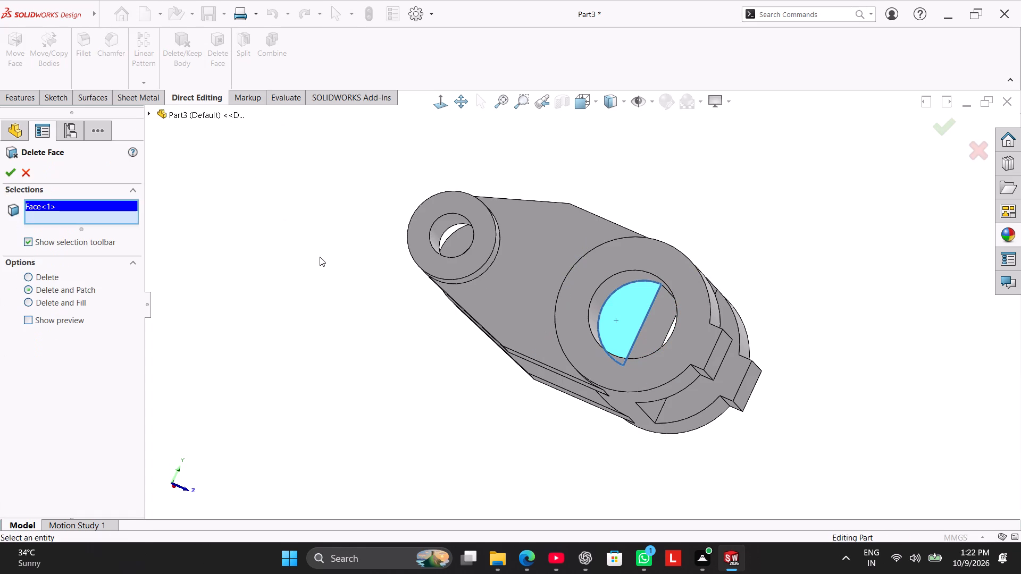
middle_click_drag(320, 260, 152, 242)
left_click(547, 339)
middle_click_drag(265, 308, 317, 358)
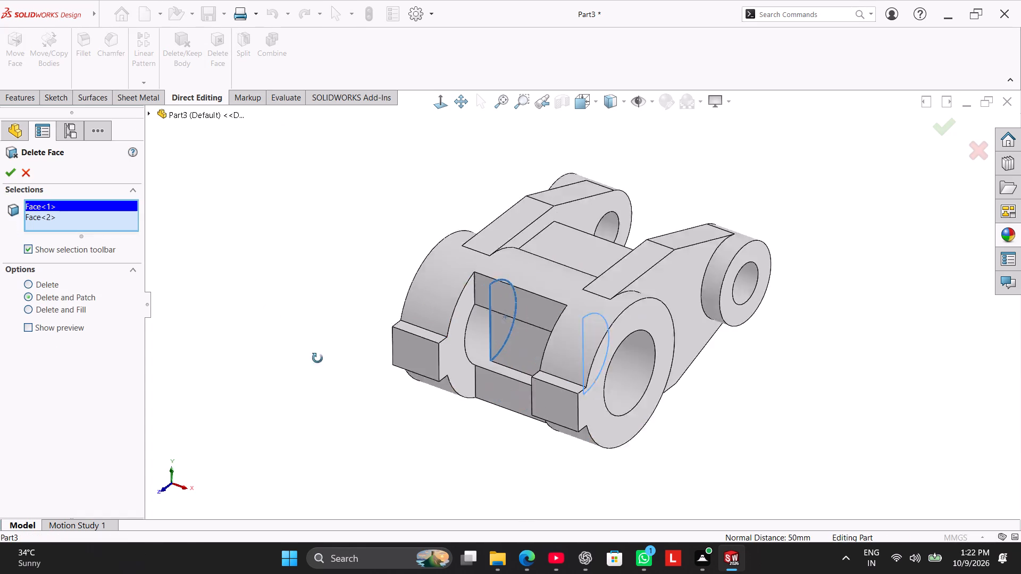
middle_click_drag(317, 358, 349, 378)
left_click(585, 356)
middle_click_drag(382, 347, 379, 239)
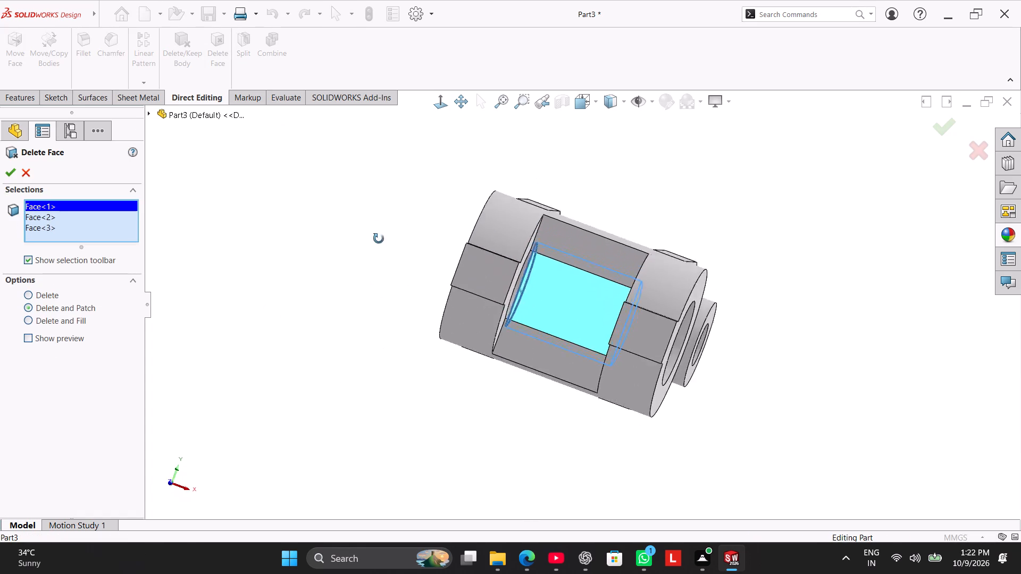
middle_click_drag(379, 239, 244, 202)
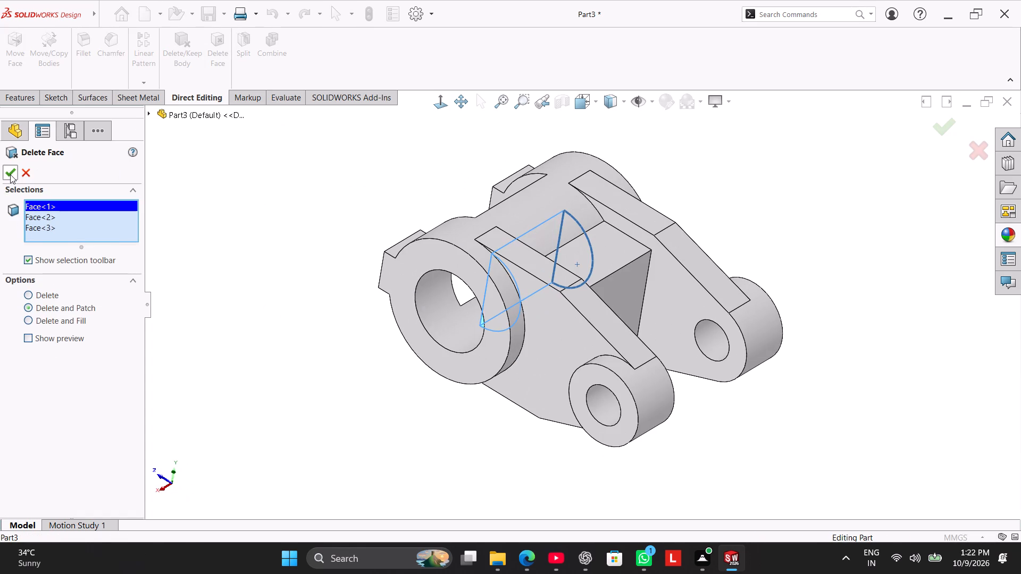
left_click(10, 174)
Examine the ring boss's bore and the cross-piece from several angles, including the right and isometric views.
middle_click_drag(286, 282, 350, 271)
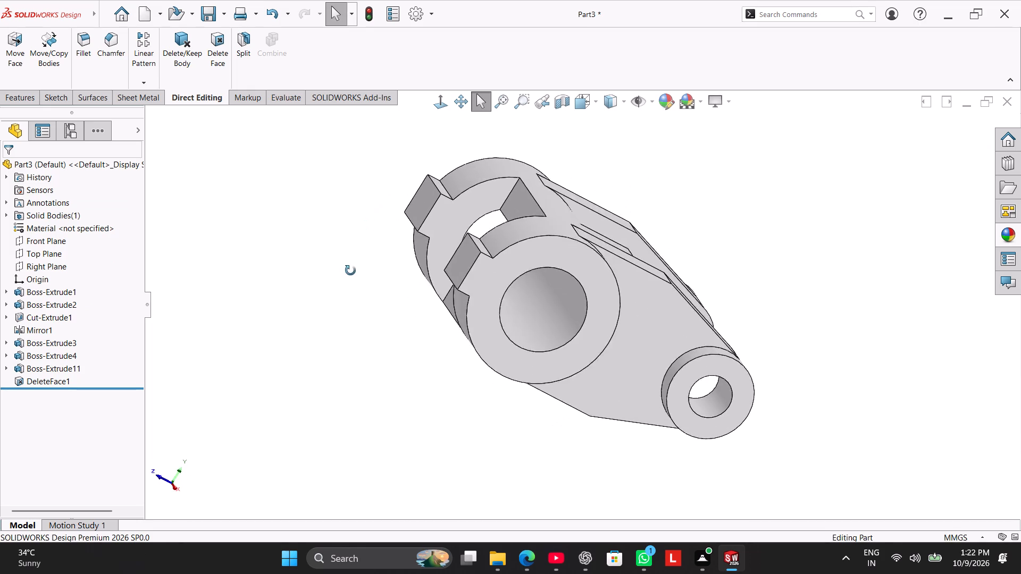
middle_click_drag(350, 271, 400, 327)
right_click_drag(334, 312, 614, 178)
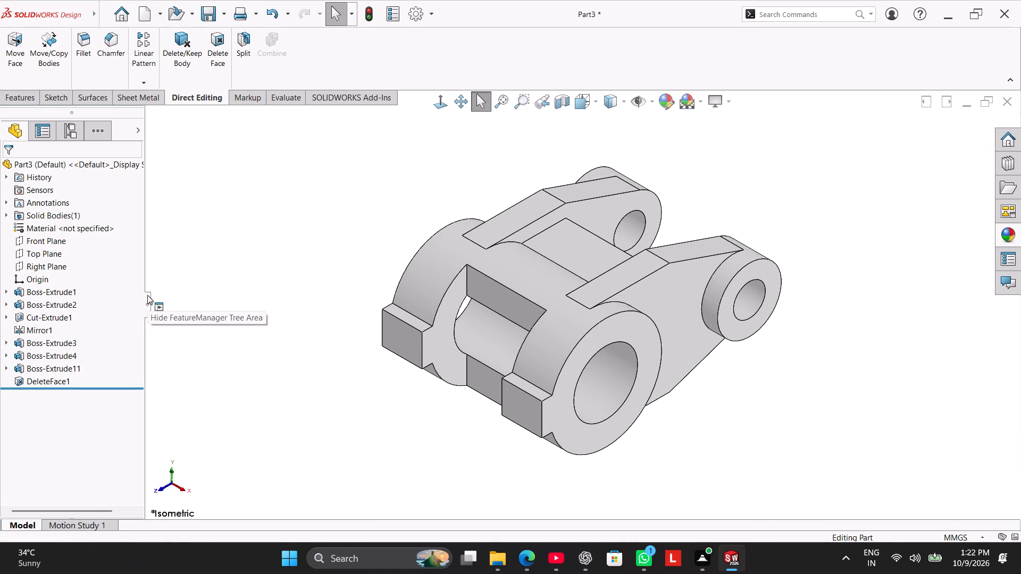
left_click(147, 295)
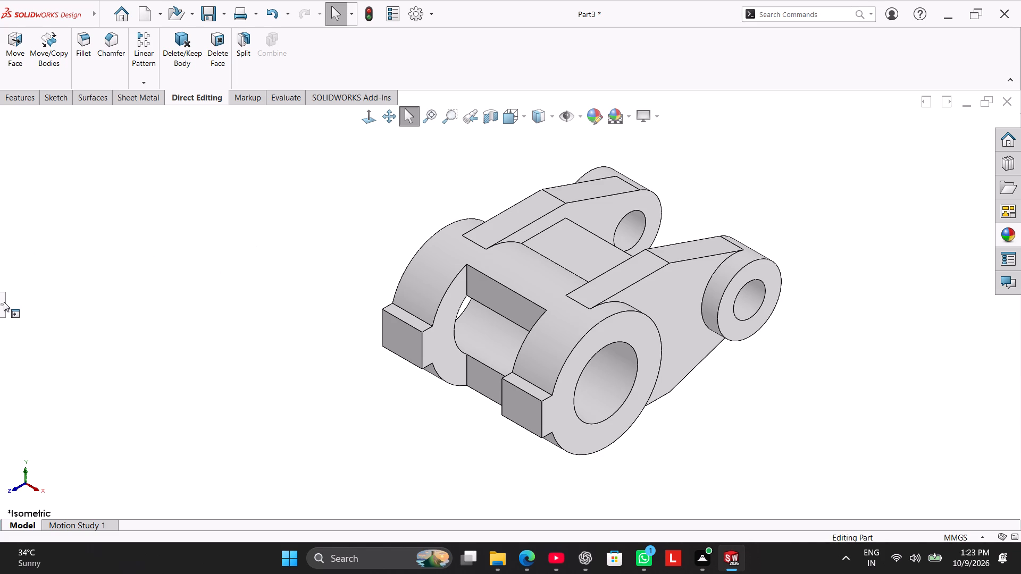
left_click_drag(2, 302, 147, 315)
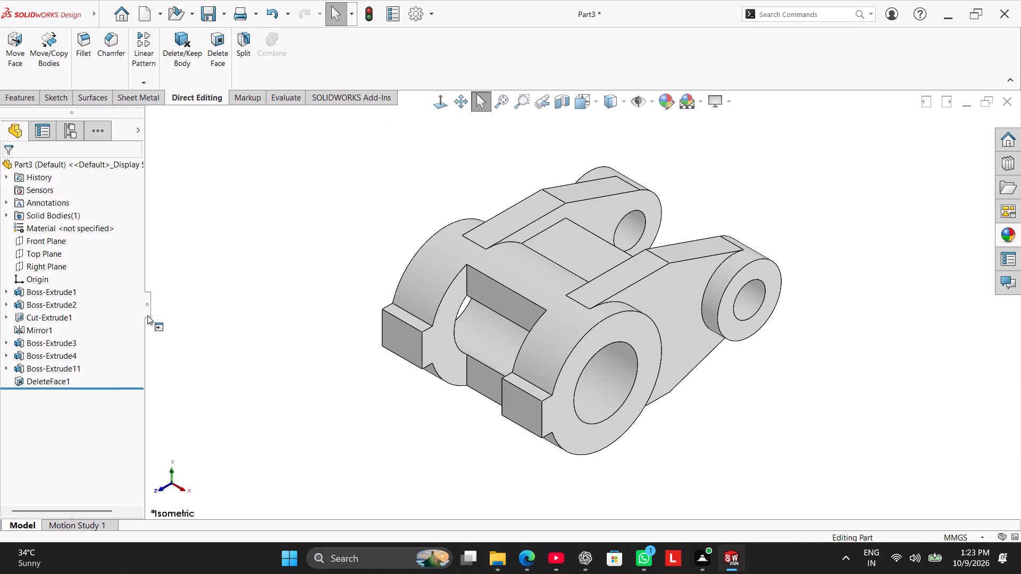
left_click_drag(147, 315, 148, 317)
left_click(197, 272)
right_click_drag(346, 275, 545, 198)
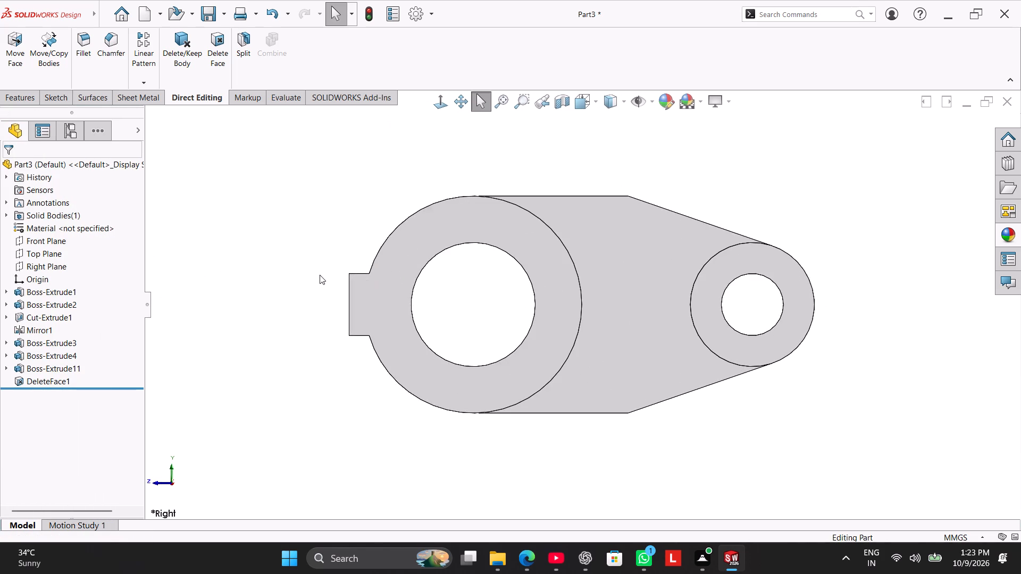
right_click_drag(314, 275, 407, 170)
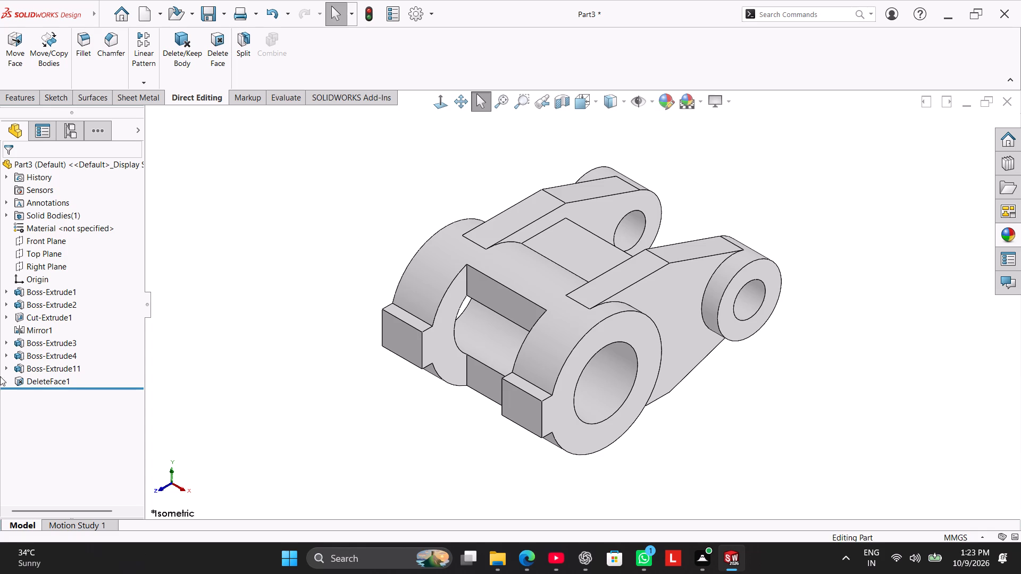
Reopen the cross-piece's sketch and draw two concentric circles, radii about 15 and 9 mm, centred on the rectangle's upper edge midpoint.
right_click(52, 371)
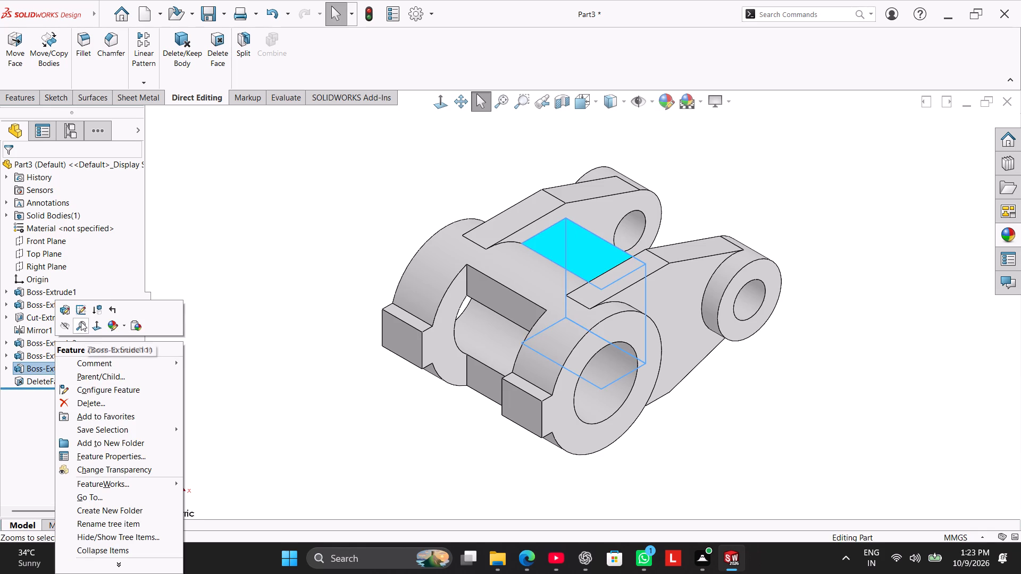
left_click(81, 307)
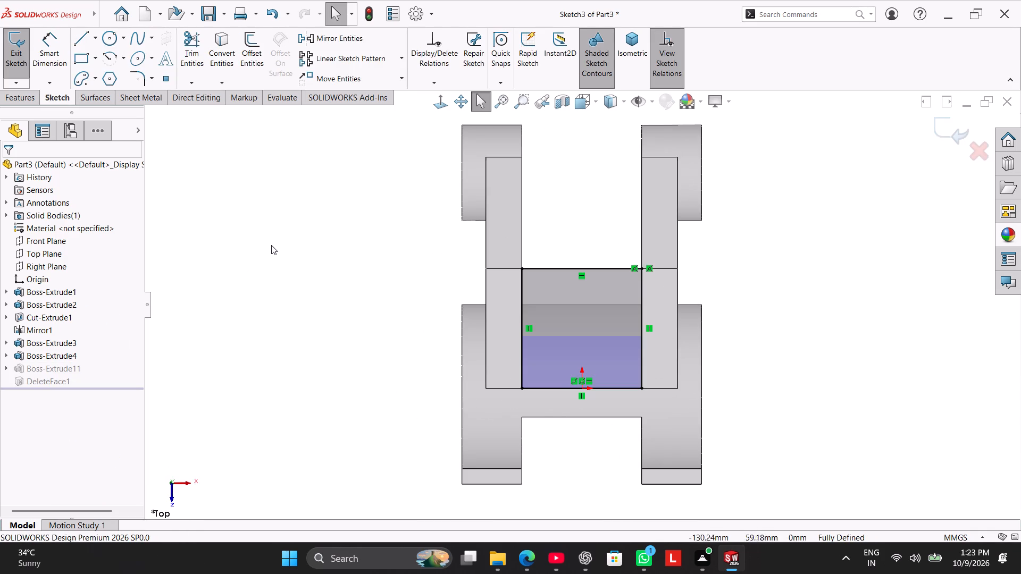
left_click(274, 242)
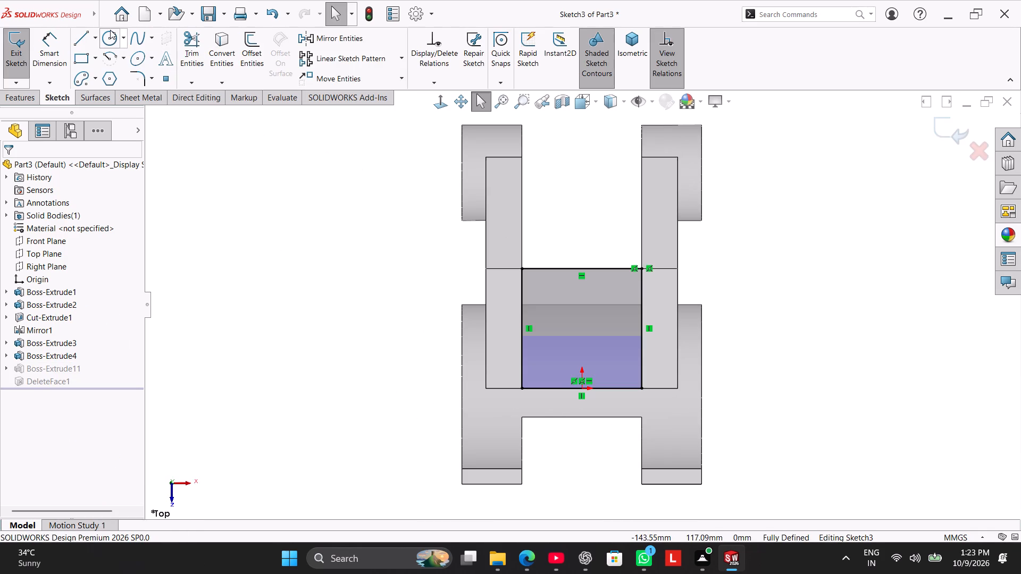
left_click(110, 30)
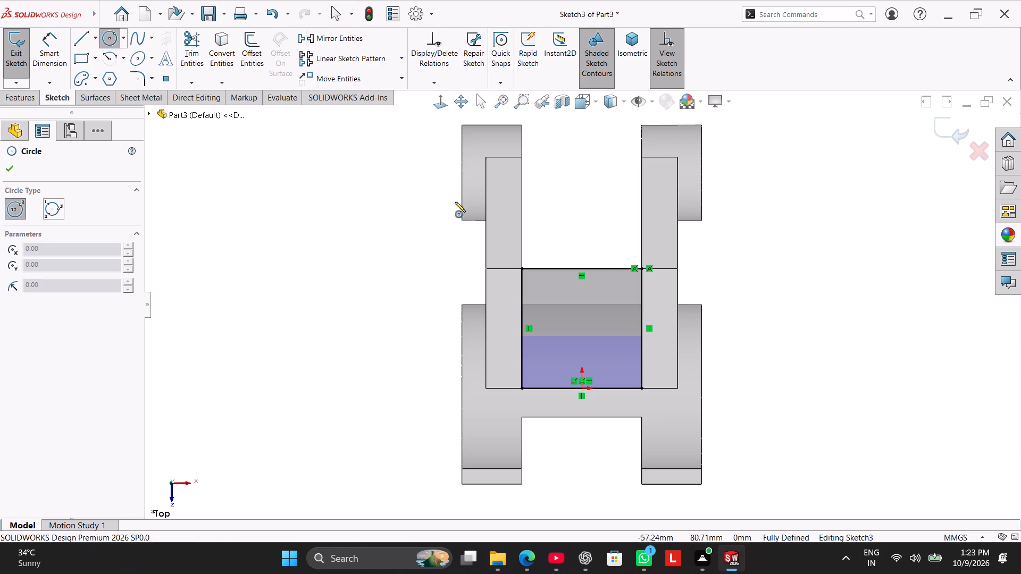
left_click(582, 270)
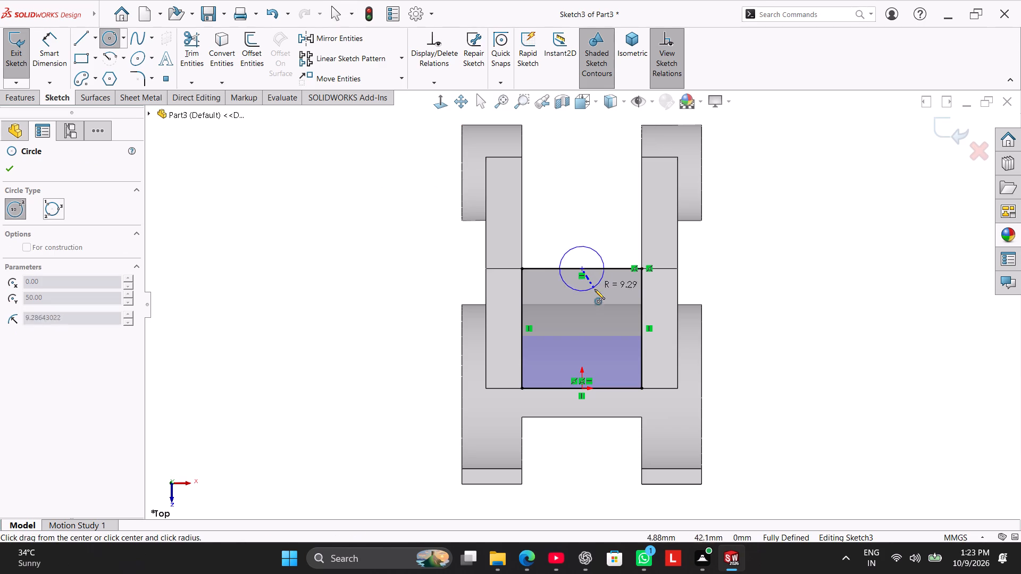
left_click(599, 300)
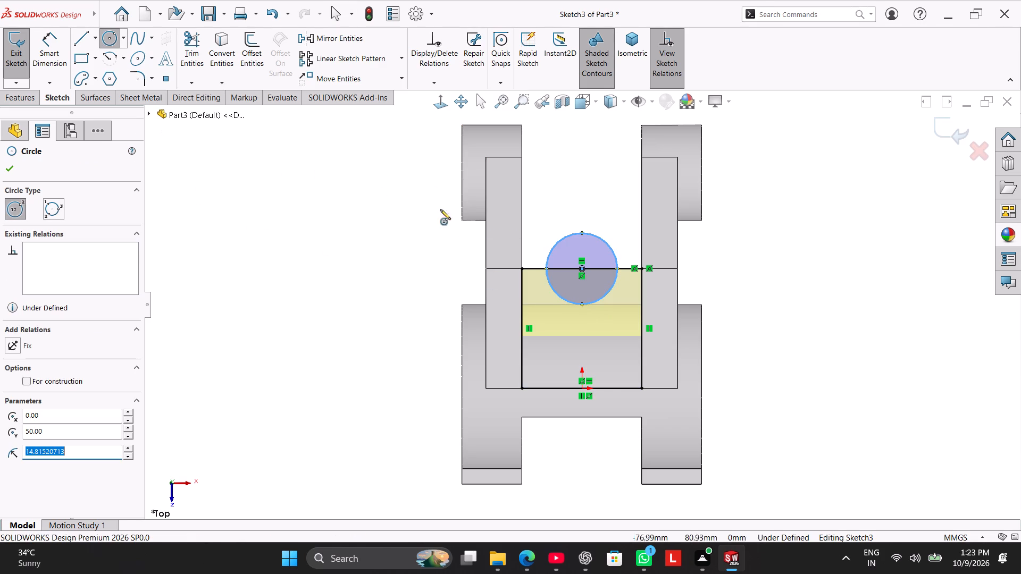
left_click(581, 268)
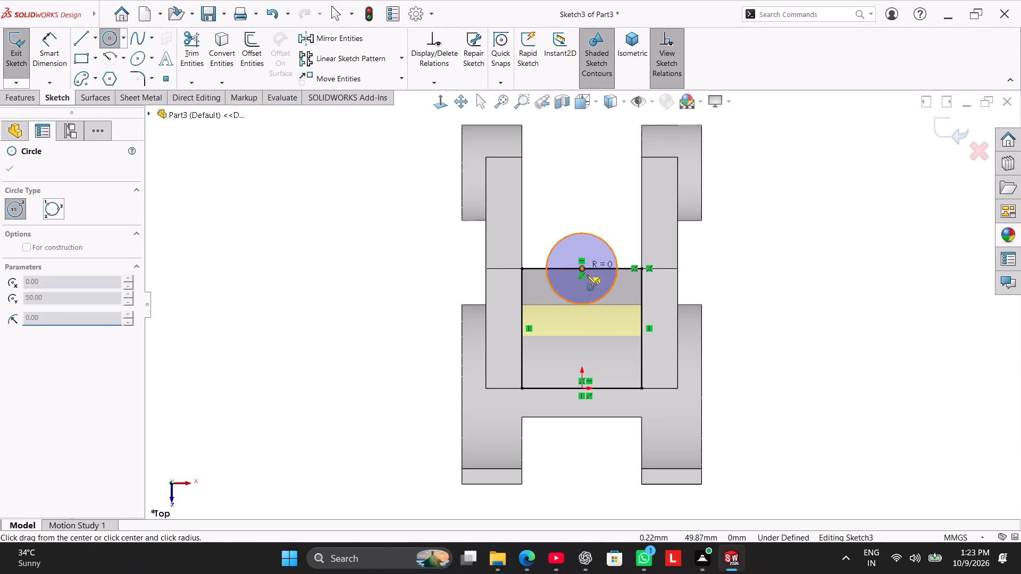
left_click(590, 289)
right_click(374, 261)
left_click(416, 272)
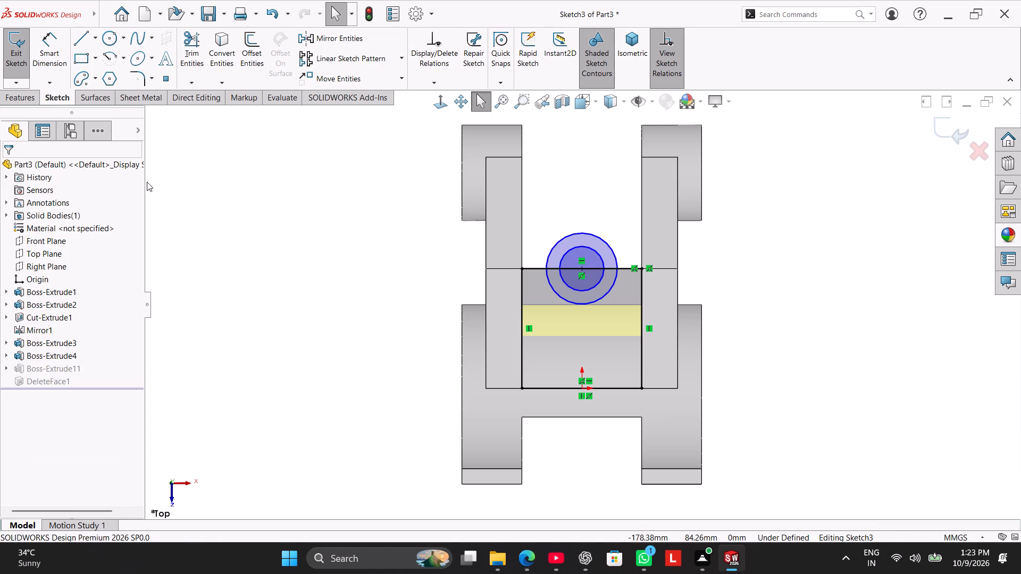
Dimension the inner circle's diameter as 12 mm.
left_click(57, 55)
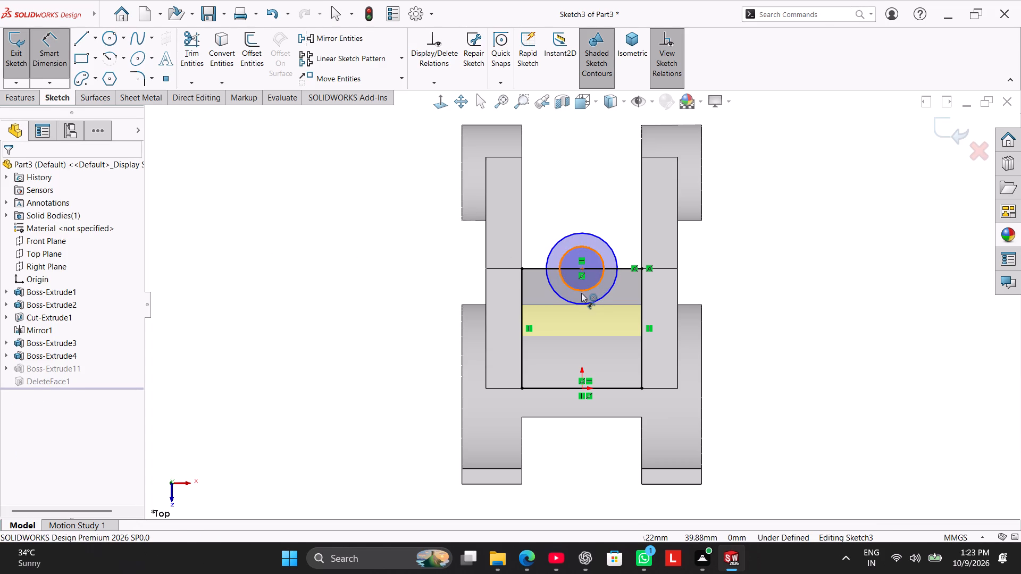
left_click(580, 292)
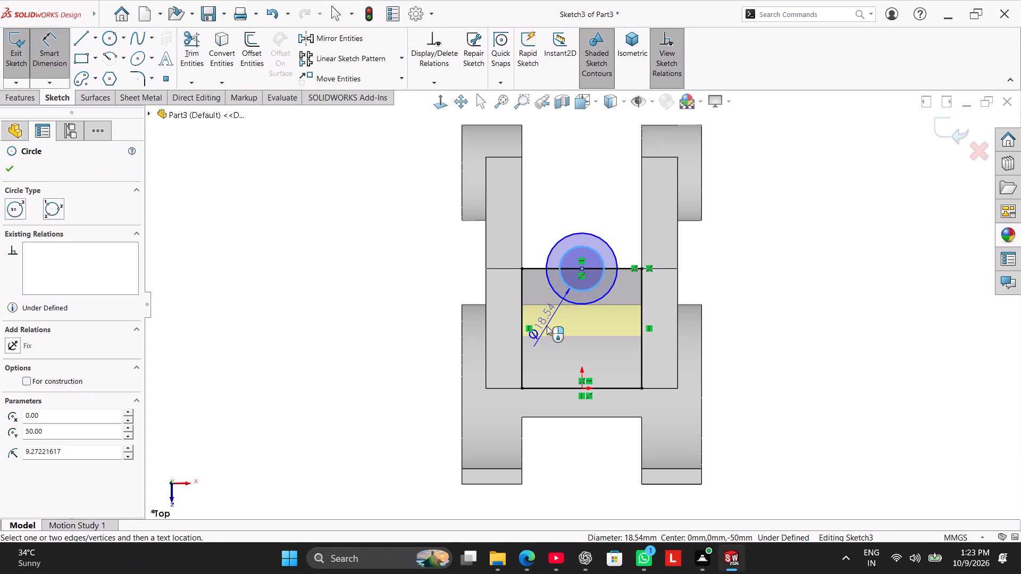
left_click(547, 326)
type("12")
key("Return")
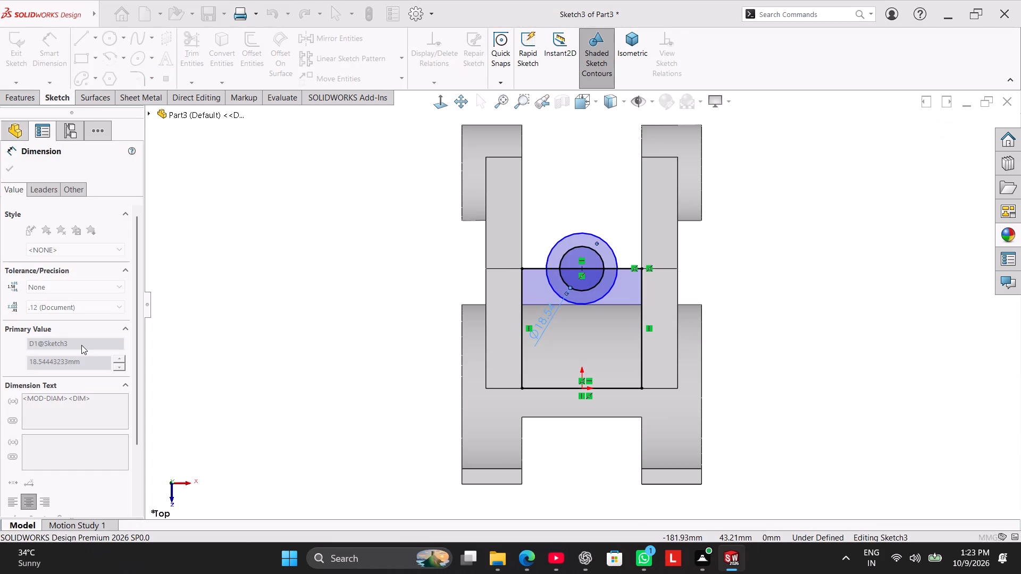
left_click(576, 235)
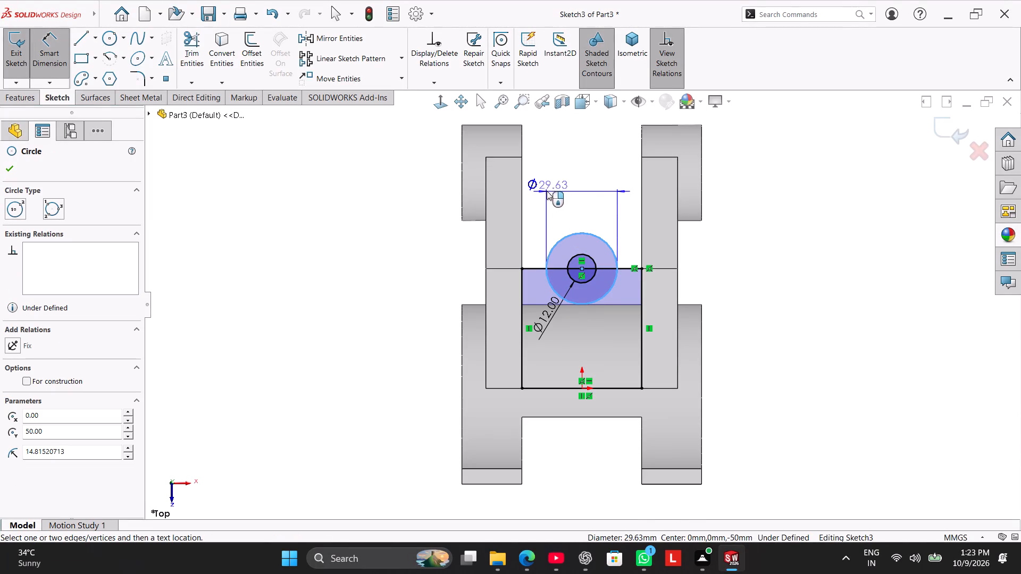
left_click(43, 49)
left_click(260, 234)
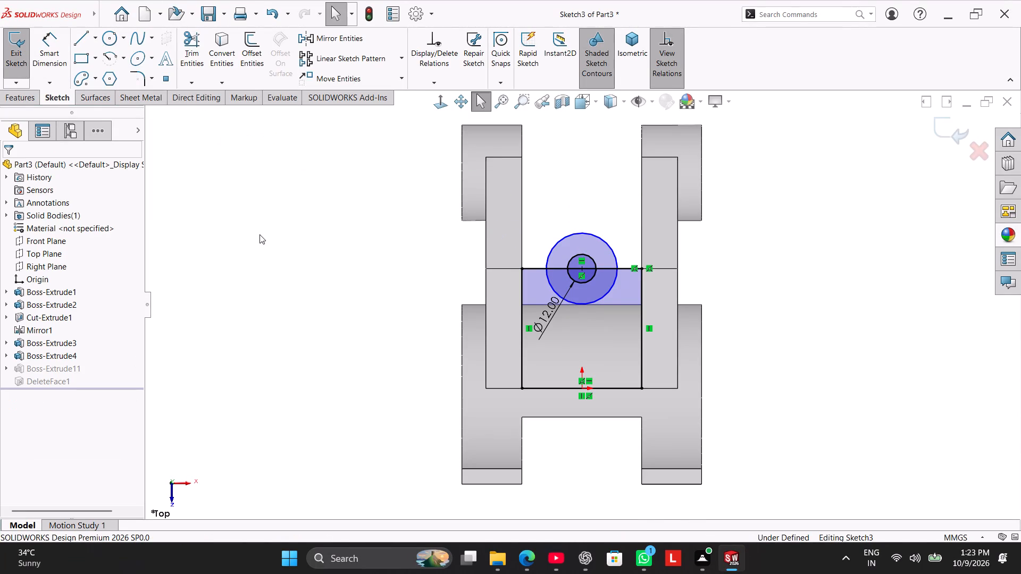
Trim away the outer circle's lower half and the rectangle's upper edge inside both circles, leaving a rounded lug around the hole.
left_click(200, 53)
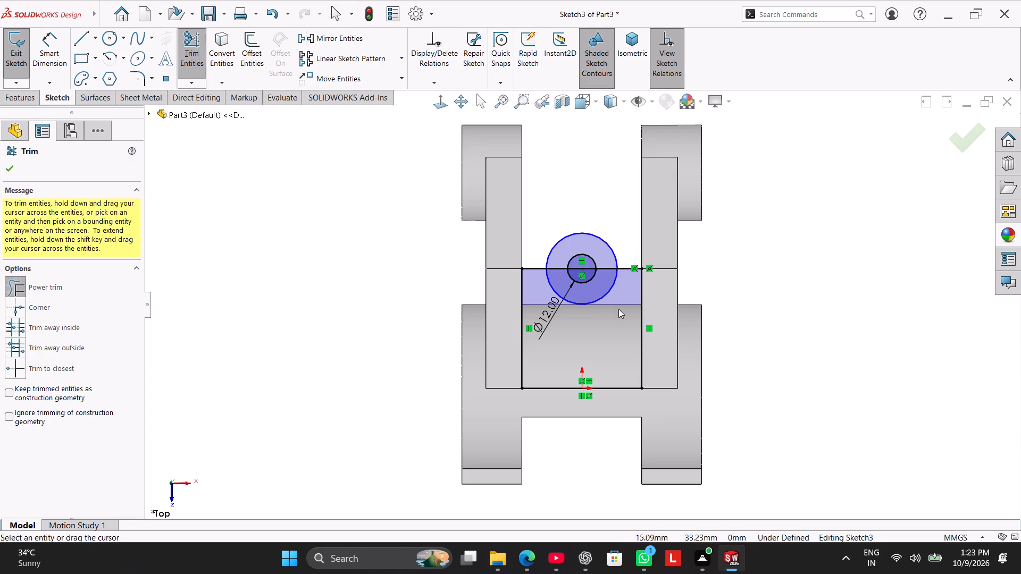
left_click_drag(632, 300, 606, 289)
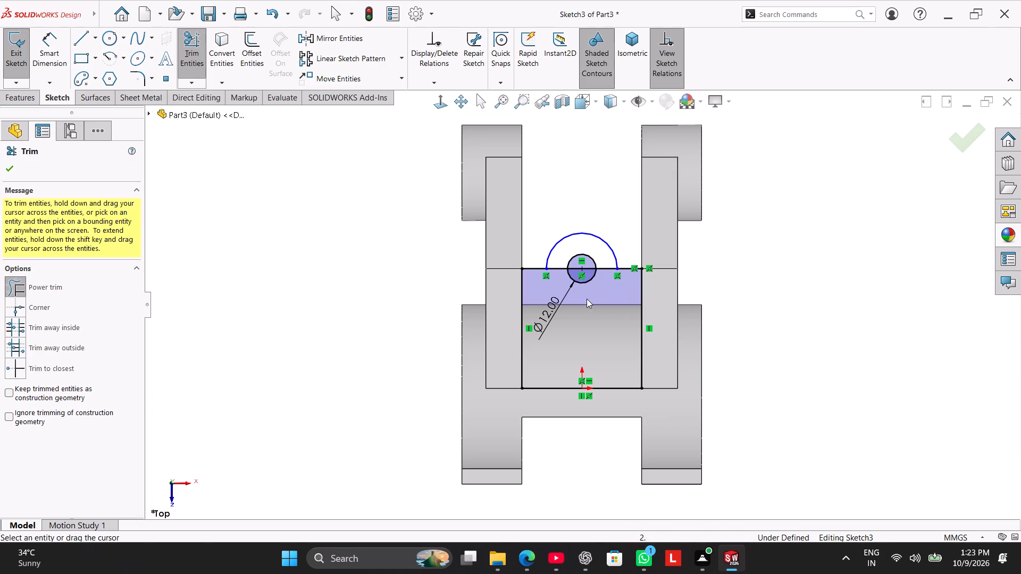
left_click_drag(619, 316, 616, 299)
left_click_drag(616, 299, 609, 265)
left_click_drag(582, 308, 559, 265)
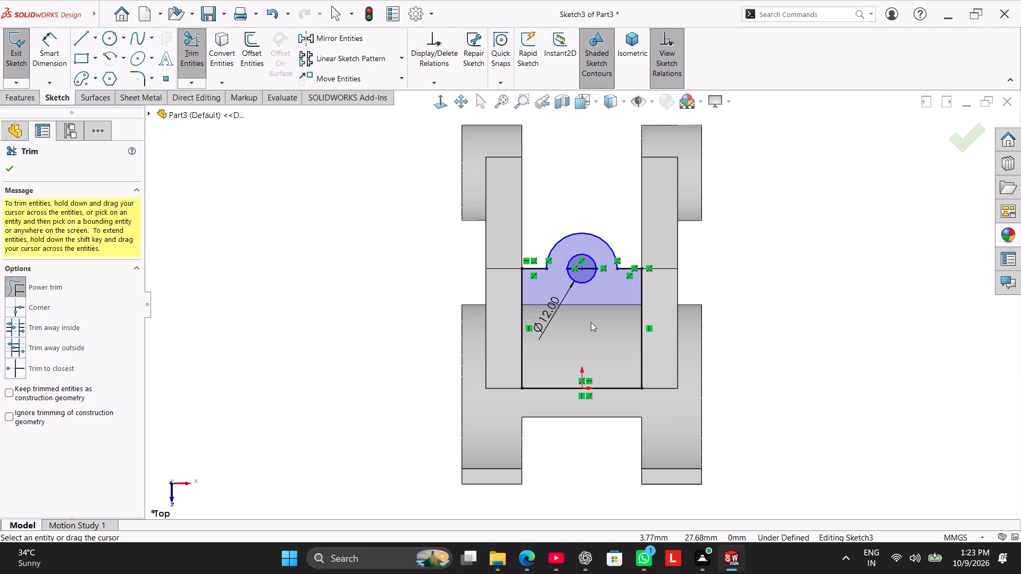
scroll(593, 305, "down", 6)
left_click_drag(563, 229, 577, 200)
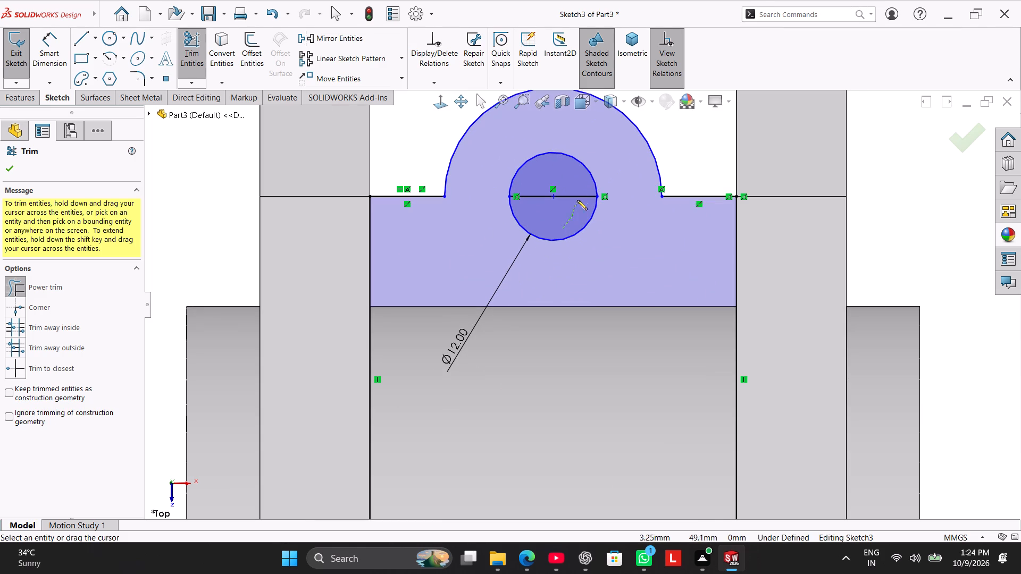
left_click_drag(577, 200, 576, 183)
scroll(581, 296, "up", 4)
right_click(261, 252)
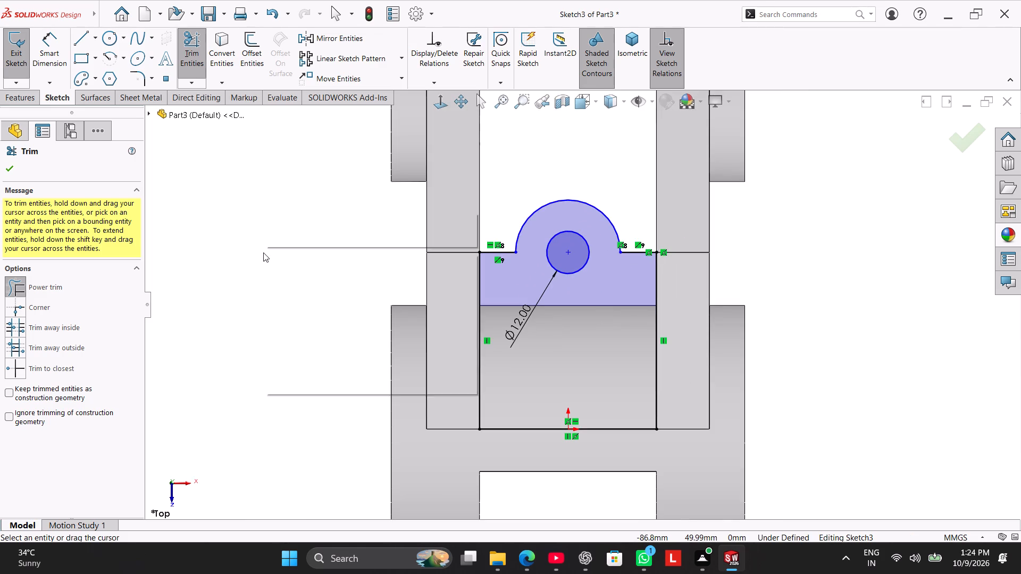
left_click(308, 286)
Dimension the lug's outer arc with a radius of 10 mm.
left_click(53, 50)
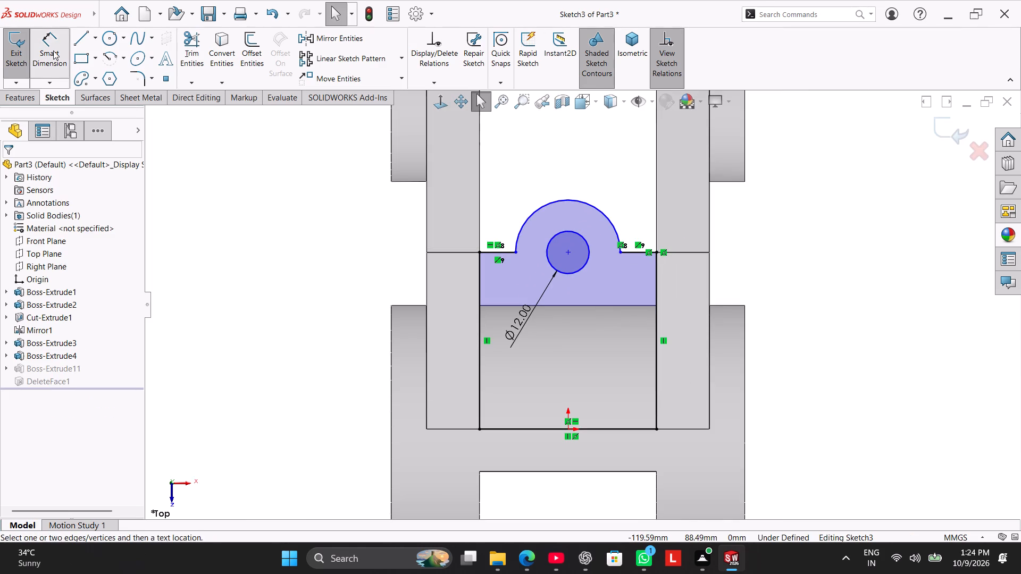
left_click(554, 199)
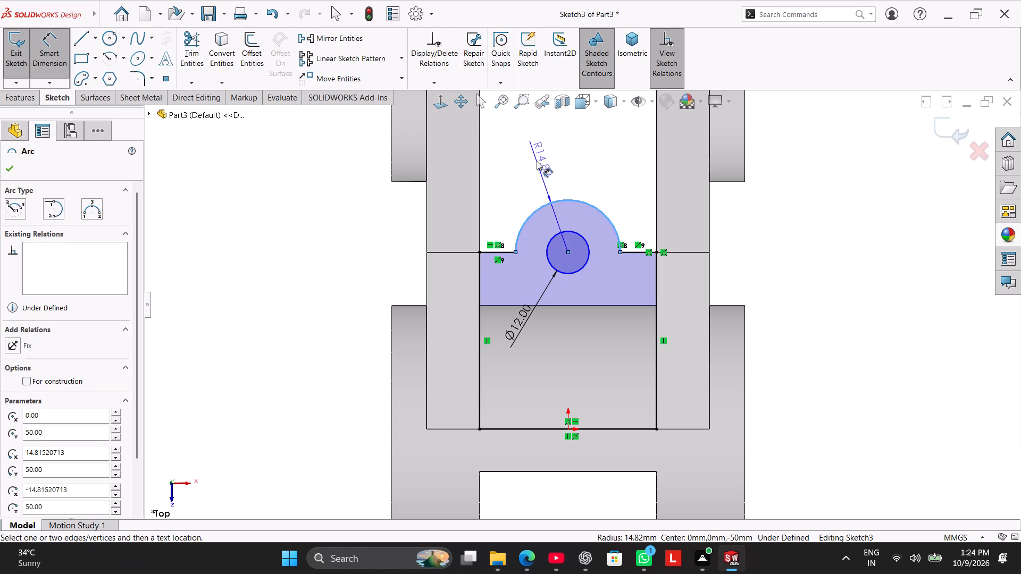
left_click(533, 150)
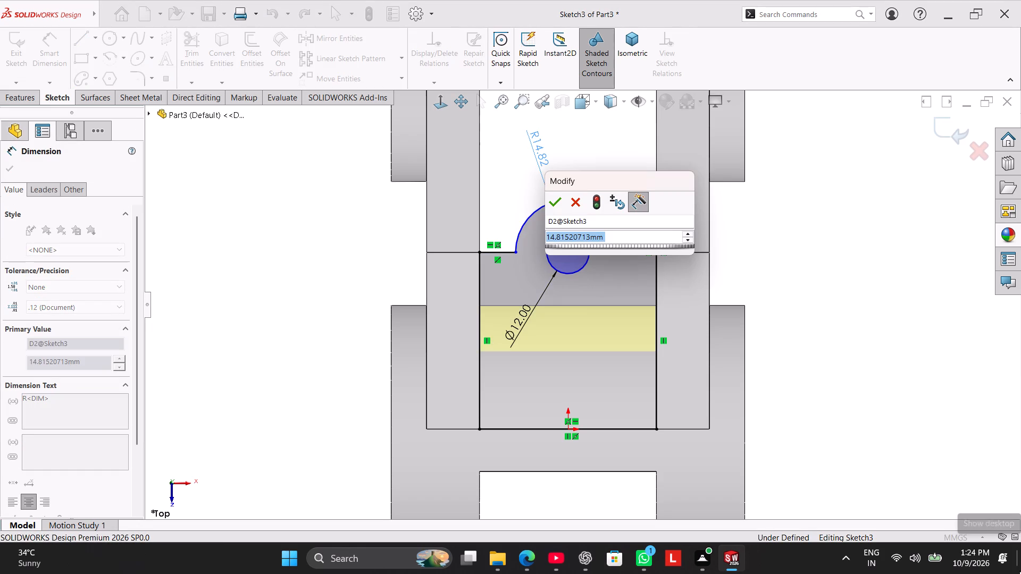
type("10")
key("Return")
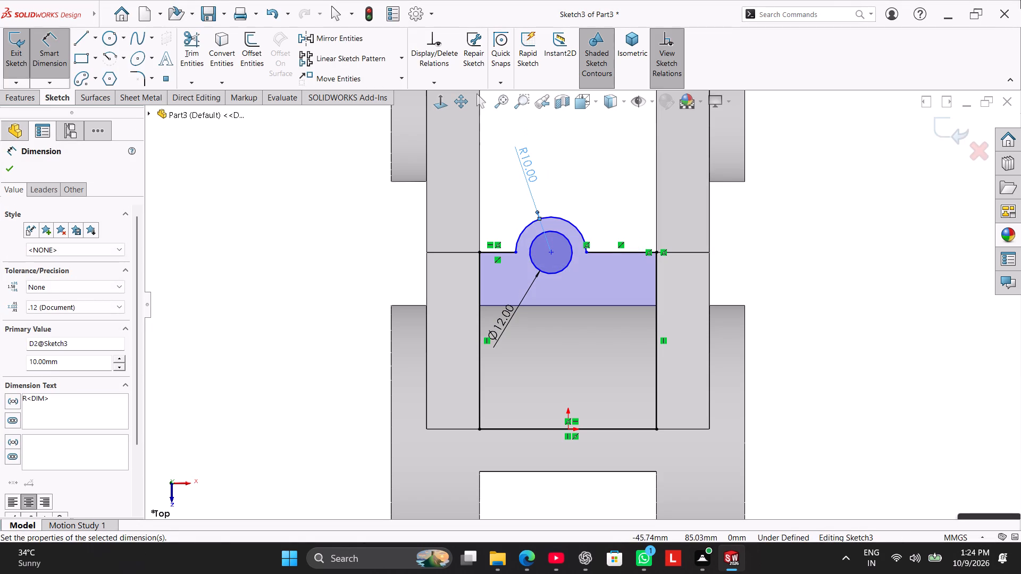
right_click(256, 260)
left_click(291, 296)
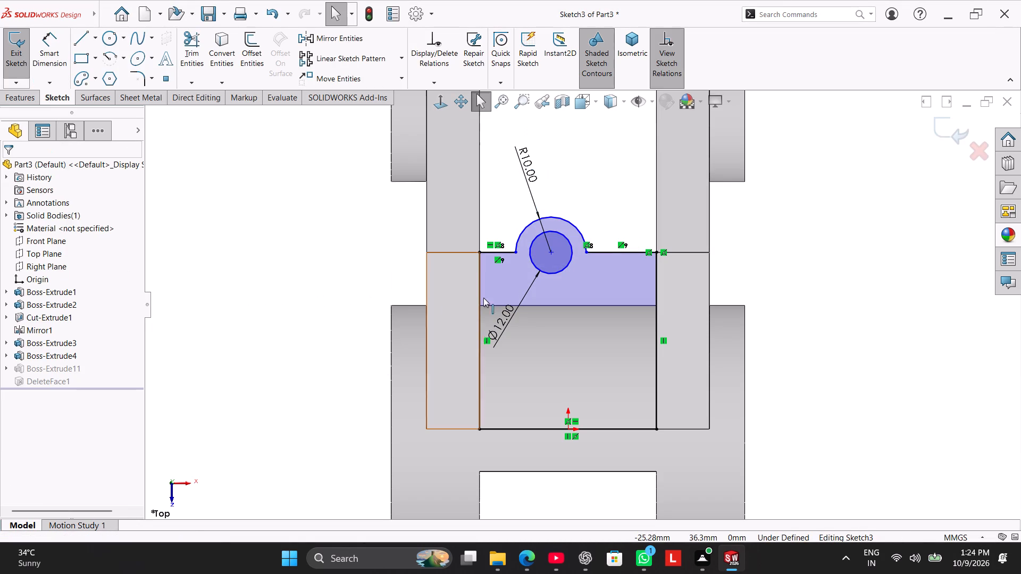
Add a vertical relation between the lug's centre point and the origin.
left_click(552, 251, "ctrl")
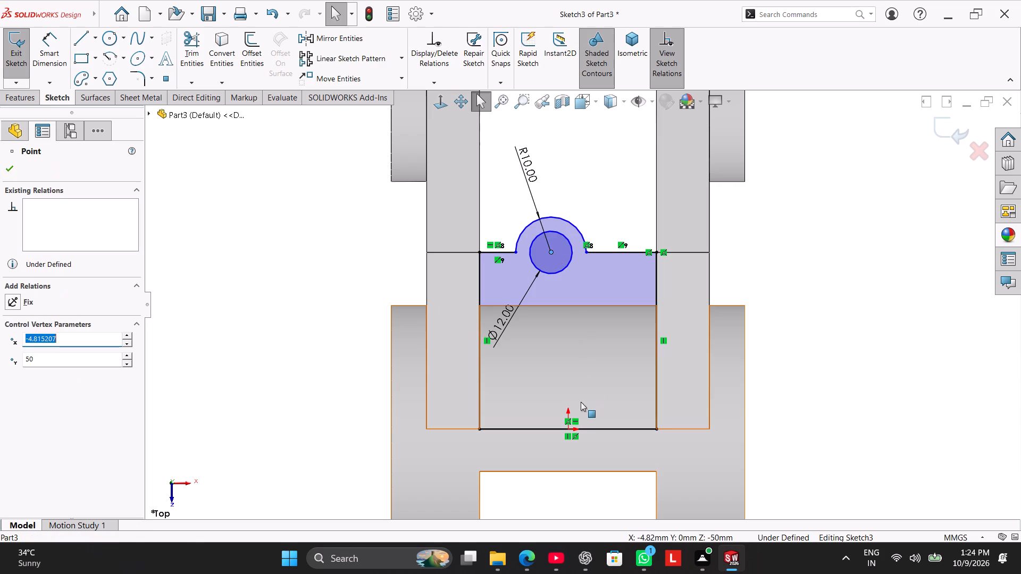
left_click(568, 426, "ctrl")
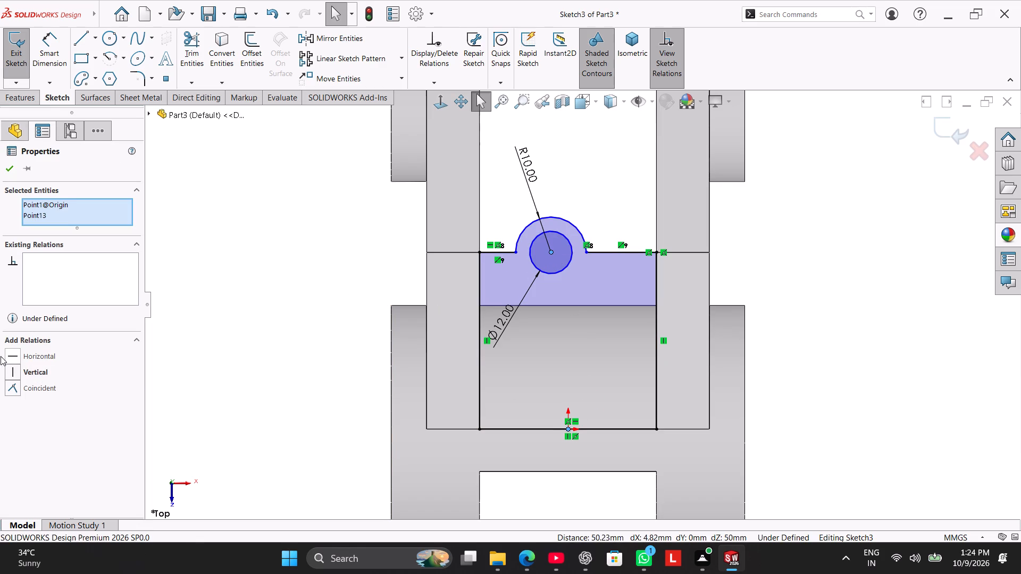
left_click(37, 372)
left_click(217, 278)
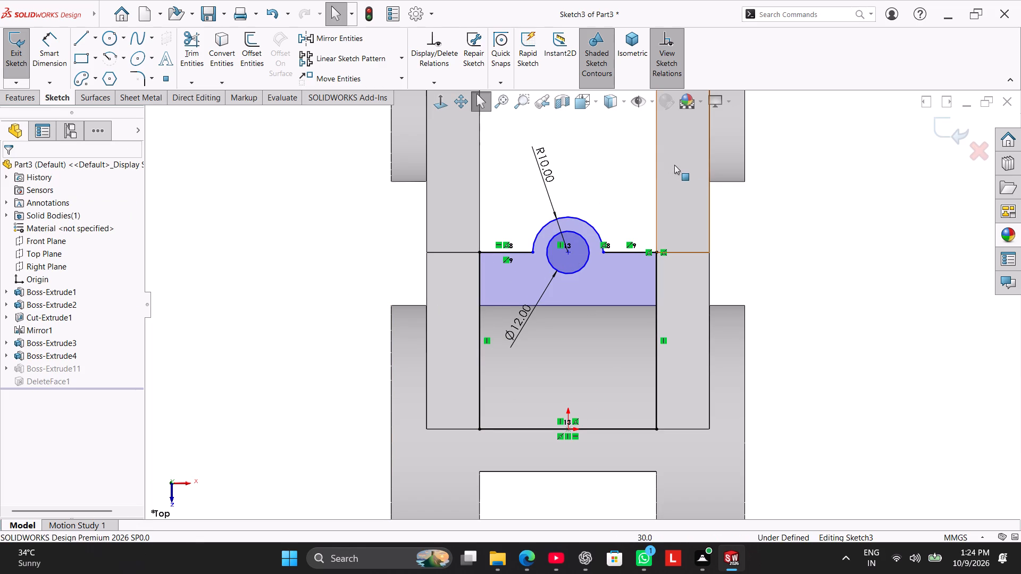
Draw a vertical construction centreline from the origin to the lug's centre.
left_click(96, 34)
left_click(106, 67)
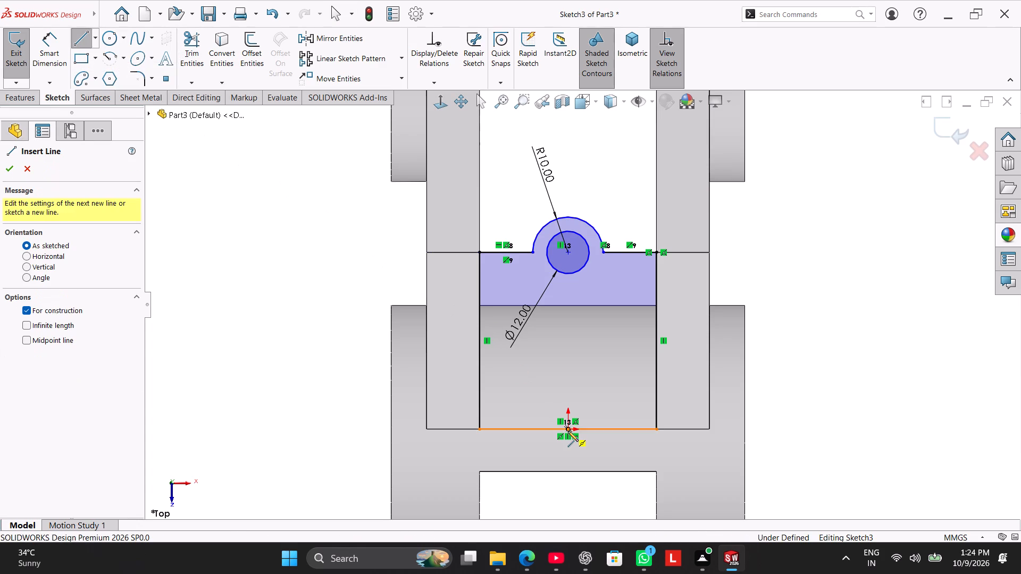
left_click(568, 431)
left_click(571, 253)
right_click(344, 243)
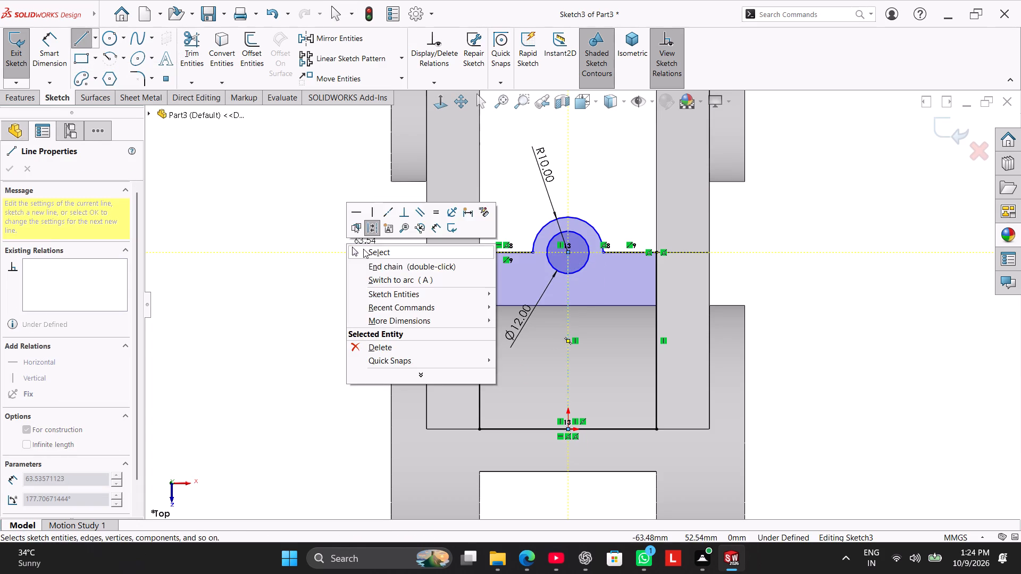
left_click(368, 250)
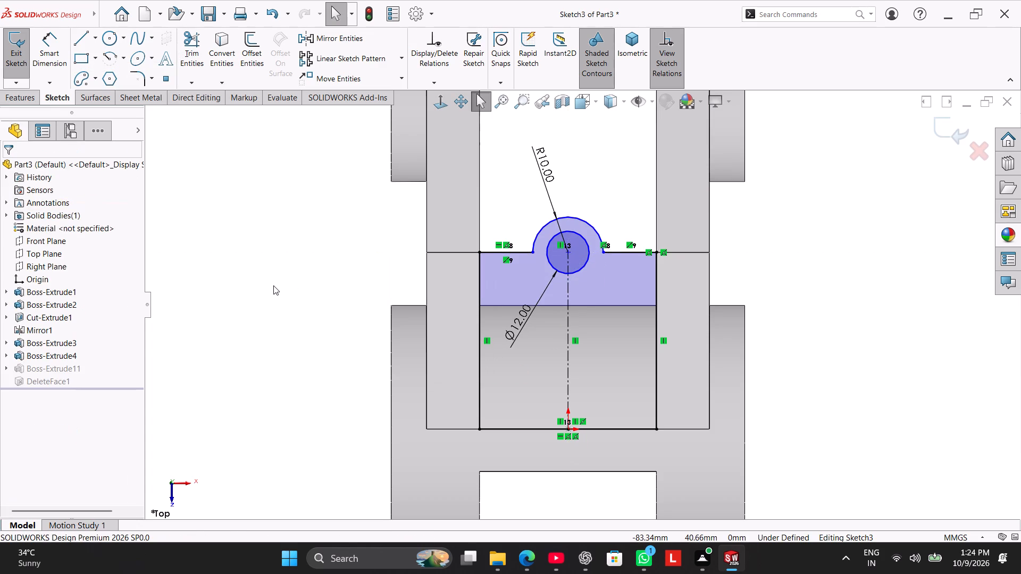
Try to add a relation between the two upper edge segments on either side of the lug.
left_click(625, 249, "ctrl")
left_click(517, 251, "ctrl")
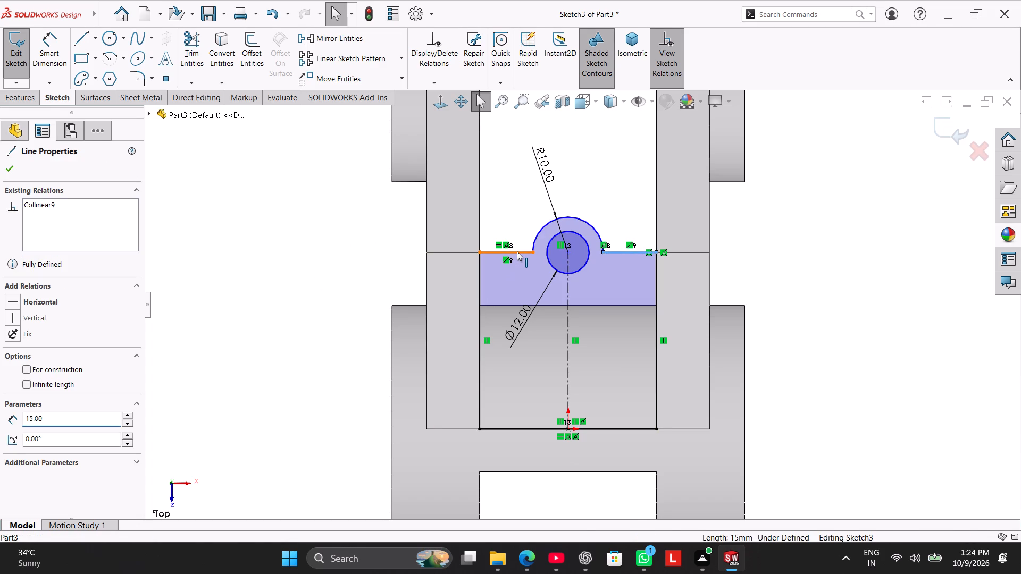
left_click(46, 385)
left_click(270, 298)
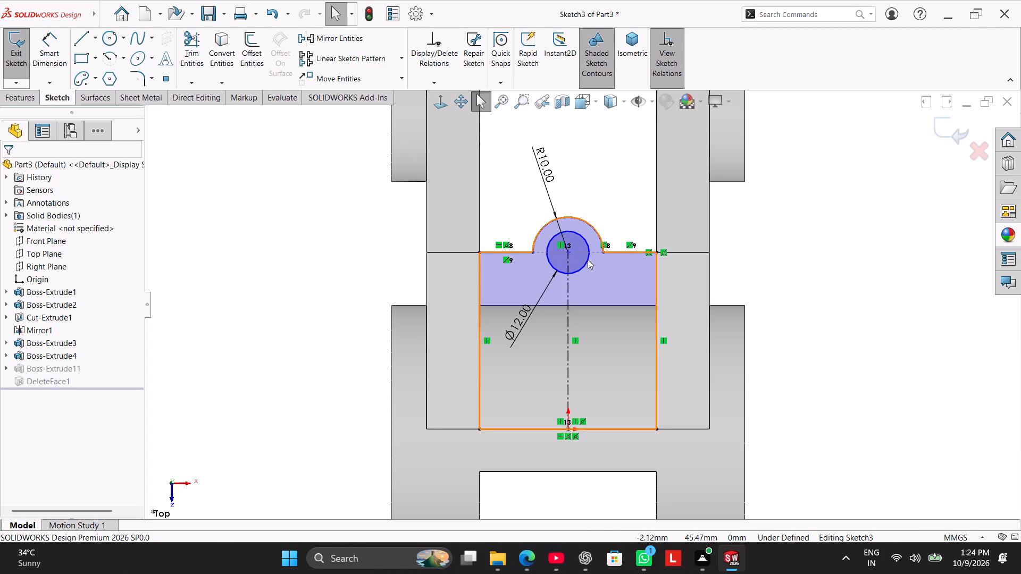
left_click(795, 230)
Make the lug's centre coincident with the upper edge segment beside it and exit the sketch to rebuild the cross-piece.
left_click(569, 254, "ctrl")
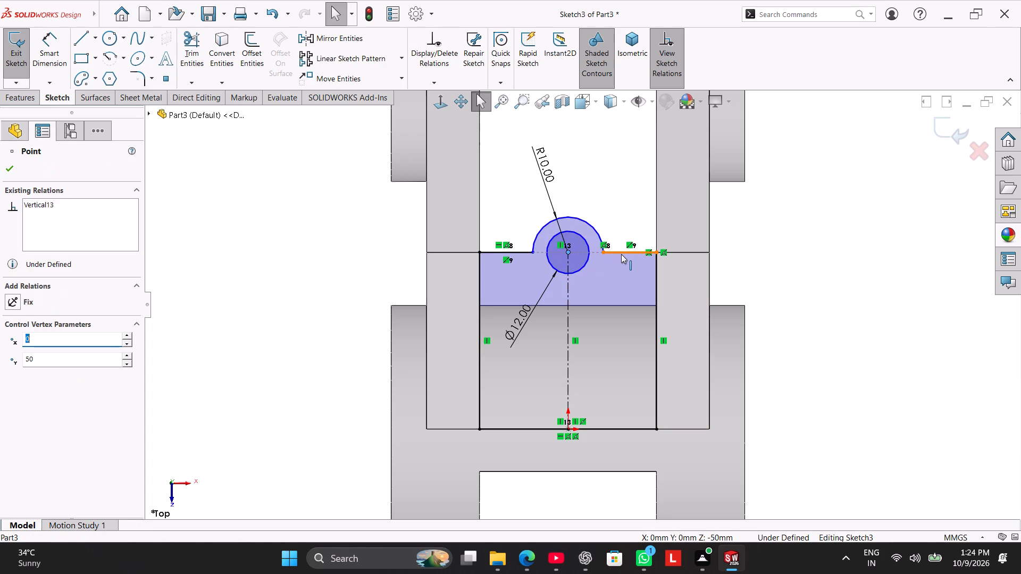
left_click(621, 254, "ctrl")
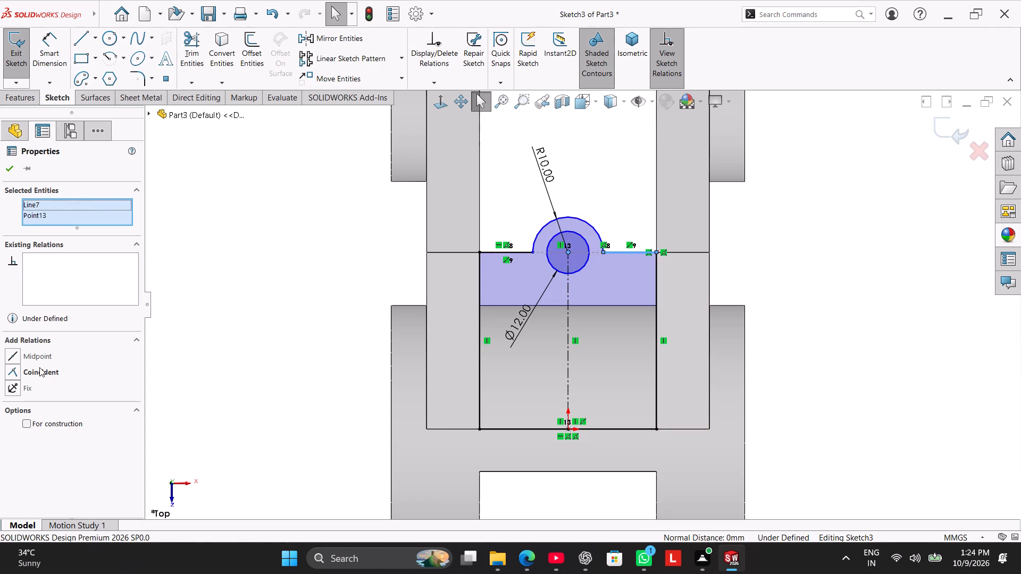
left_click(44, 370)
left_click(216, 302)
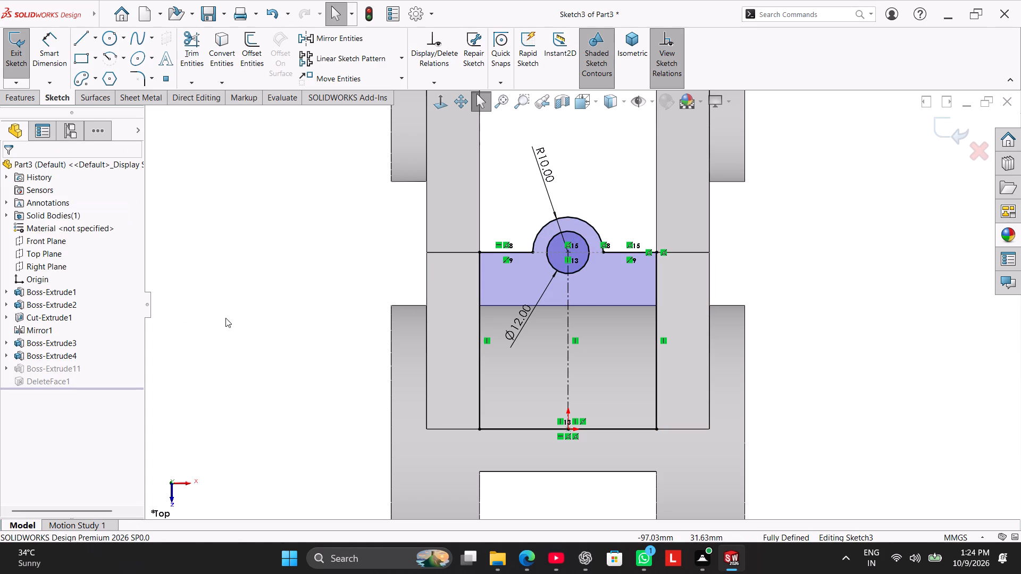
middle_click_drag(236, 328, 148, 336)
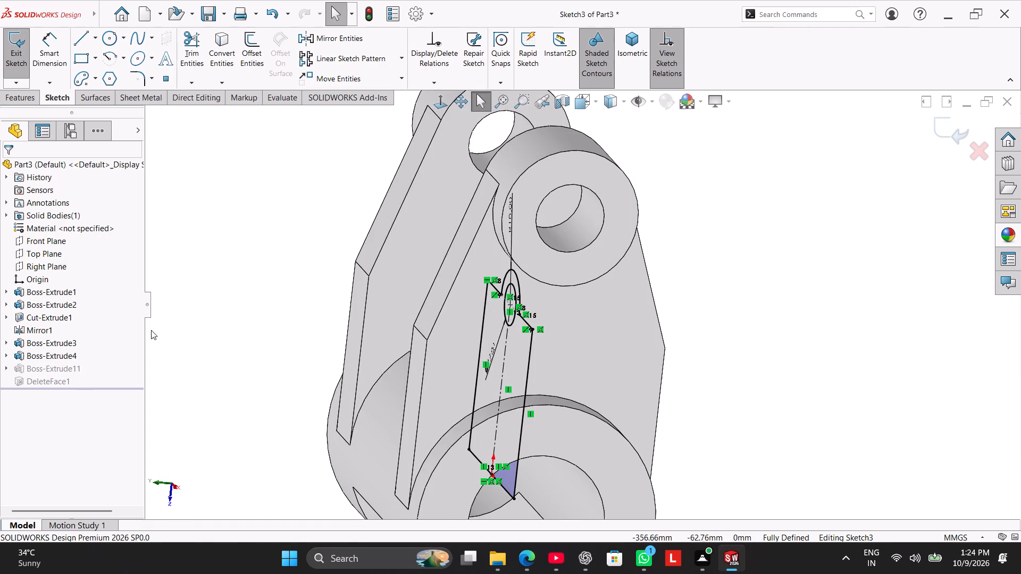
left_click(18, 53)
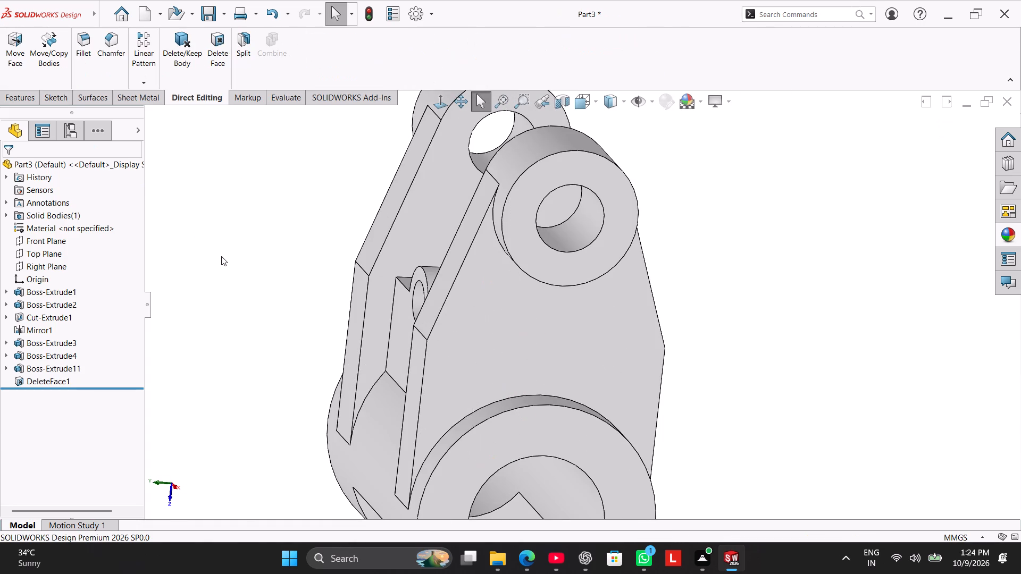
Start a sketch on the ring boss tab's flat end face and draw one circle on each tab, radii about 5.3 and 4.8 mm.
left_click(221, 257)
middle_click_drag(238, 267, 332, 278)
right_click_drag(297, 285, 506, 106)
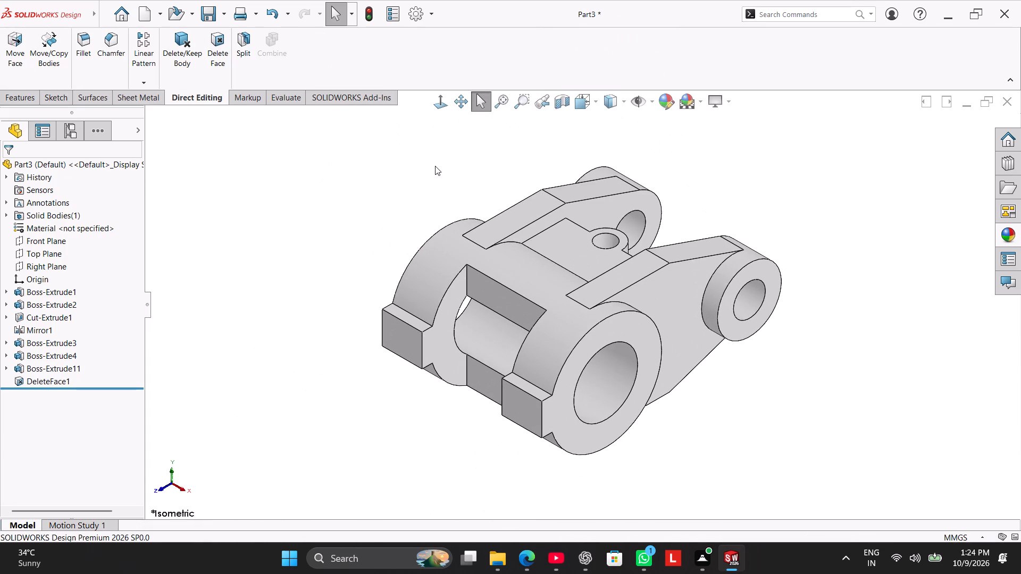
right_click(527, 415)
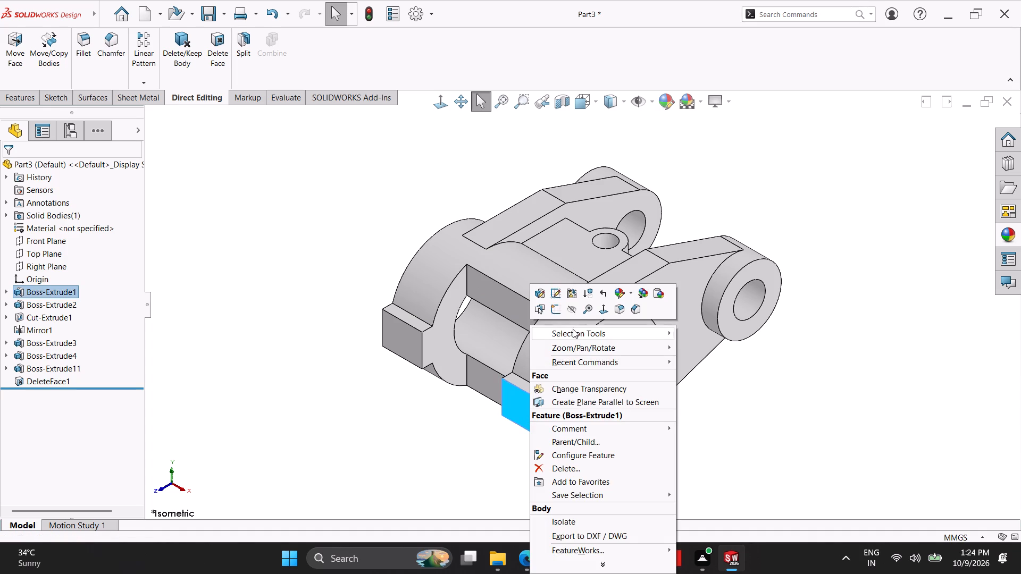
left_click(561, 312)
left_click(260, 229)
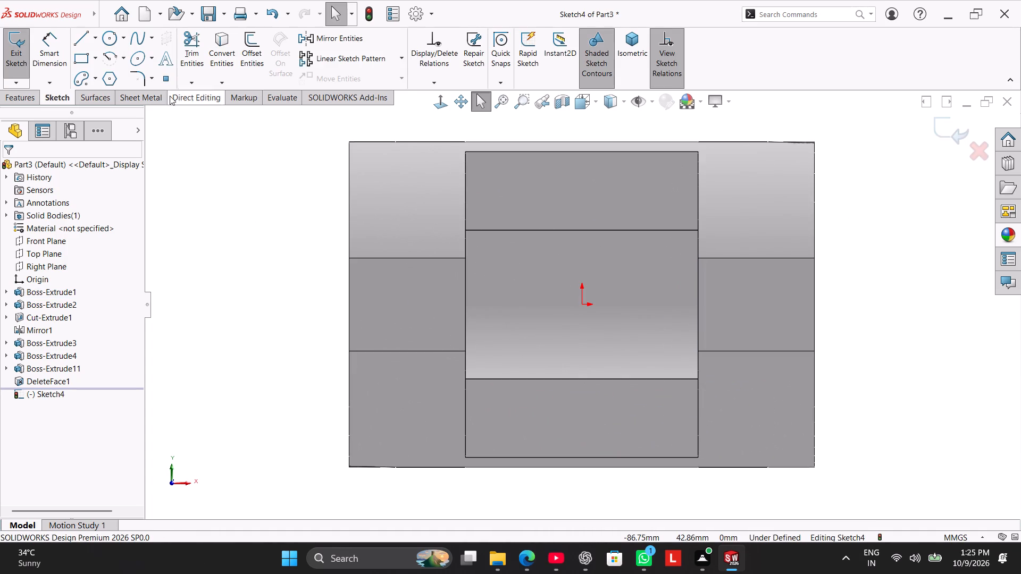
left_click(113, 33)
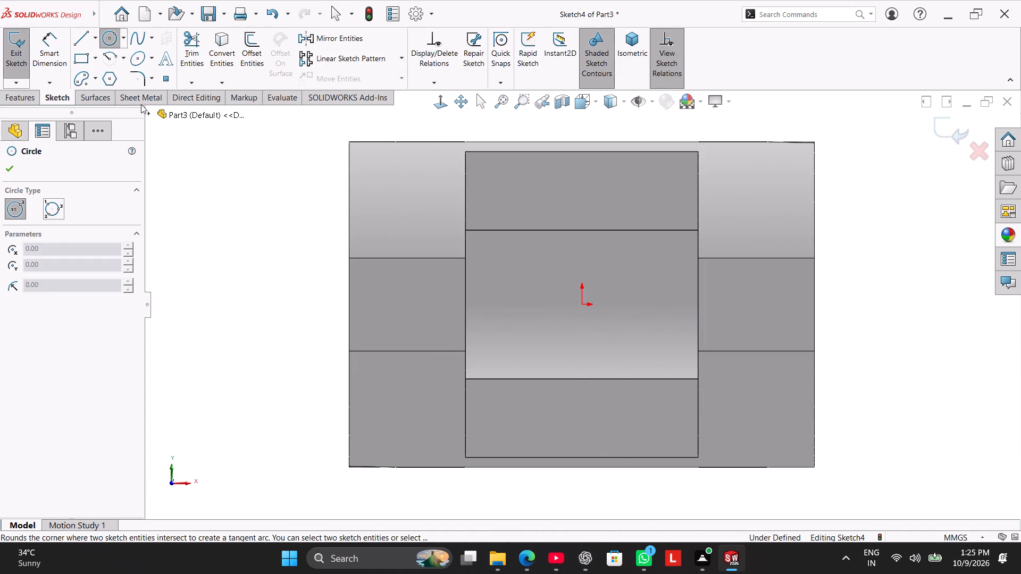
left_click(757, 293)
left_click(771, 314)
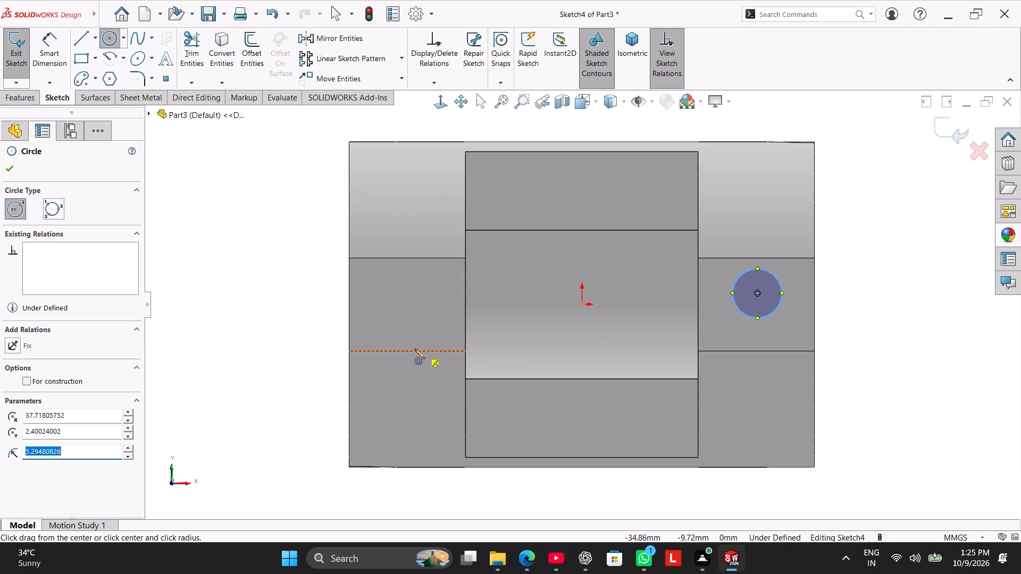
left_click(392, 294)
left_click(407, 310)
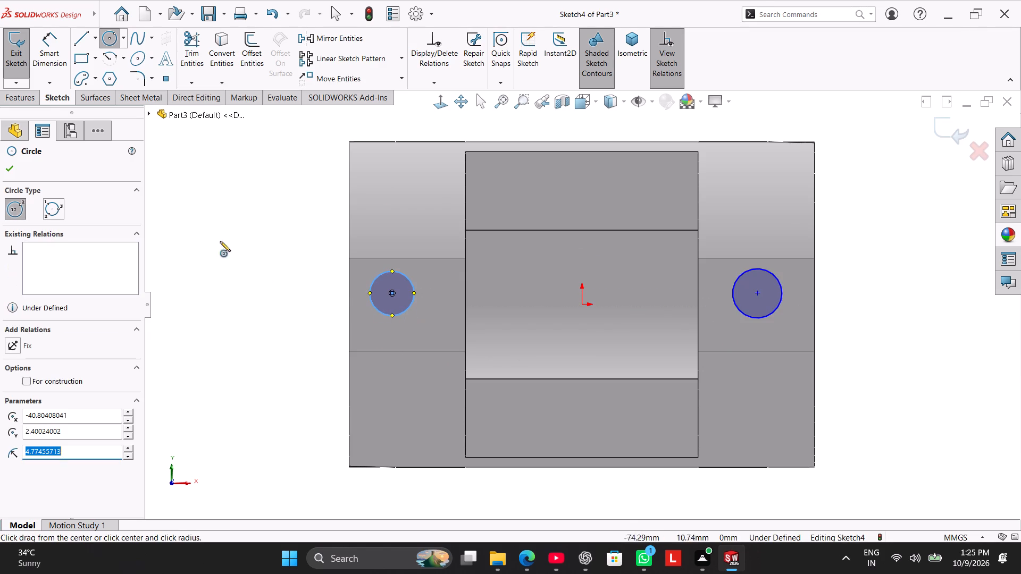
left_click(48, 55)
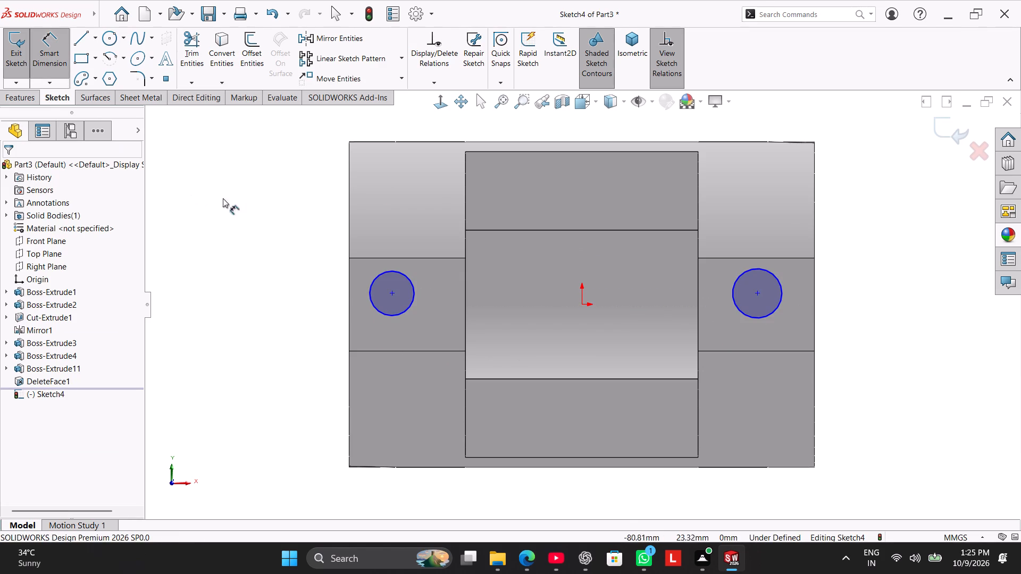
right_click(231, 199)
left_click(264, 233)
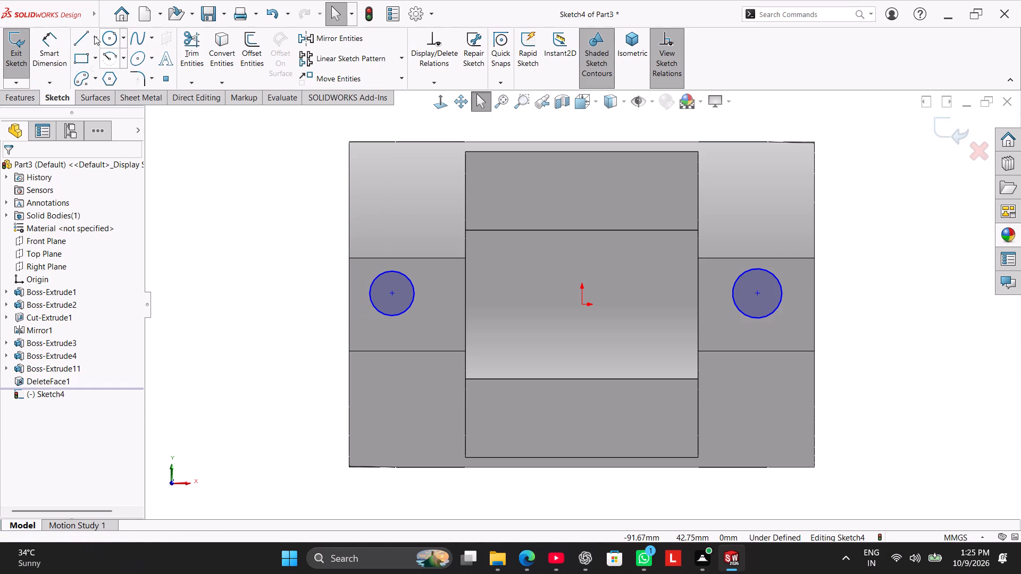
Draw a horizontal construction centreline joining the centres of the two tab circles.
left_click(94, 36)
left_click(110, 67)
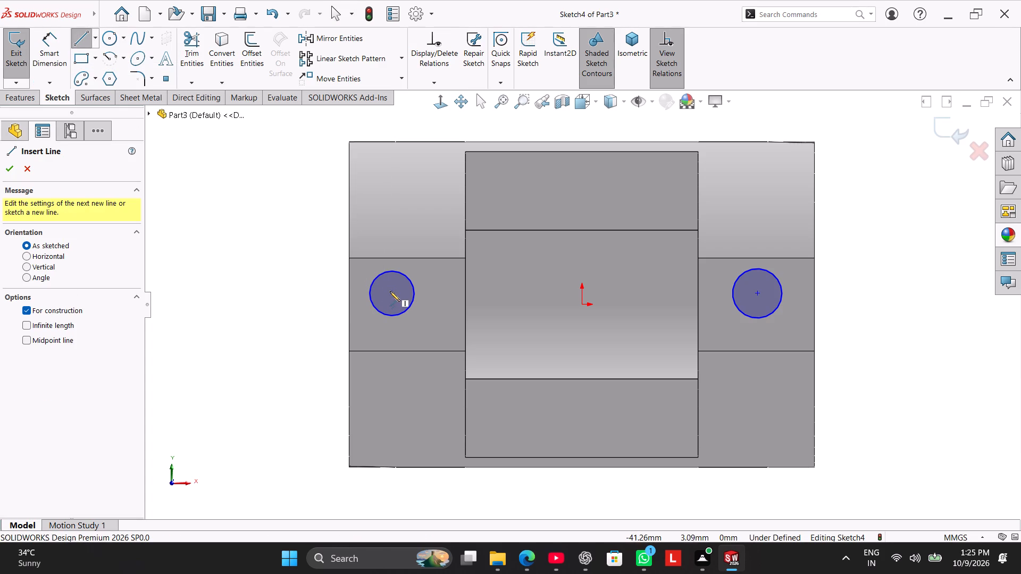
left_click(391, 293)
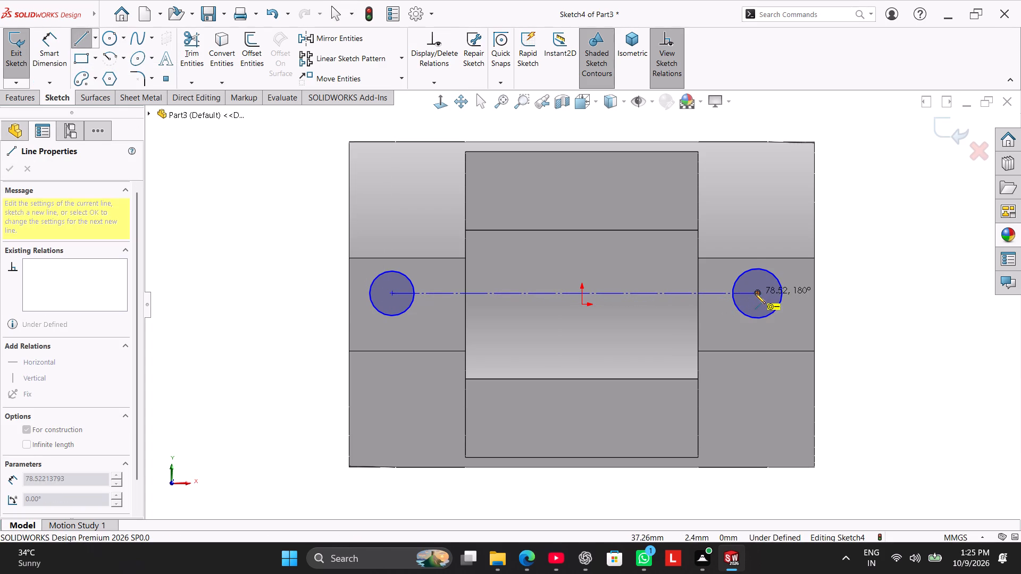
left_click(756, 292)
right_click(292, 234)
left_click(308, 245)
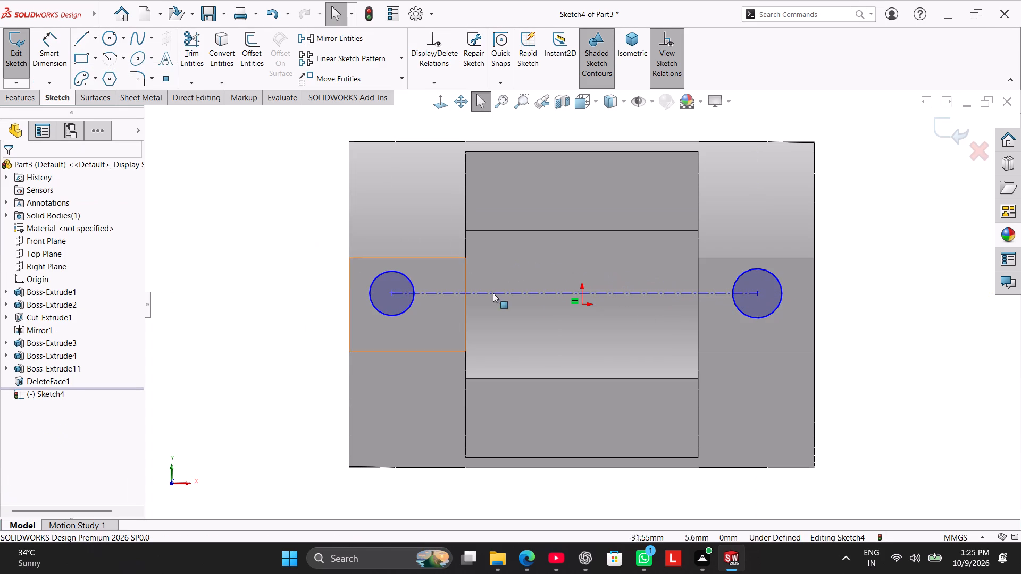
Make the centreline between the two circles coincident with the origin.
left_click(577, 293, "ctrl")
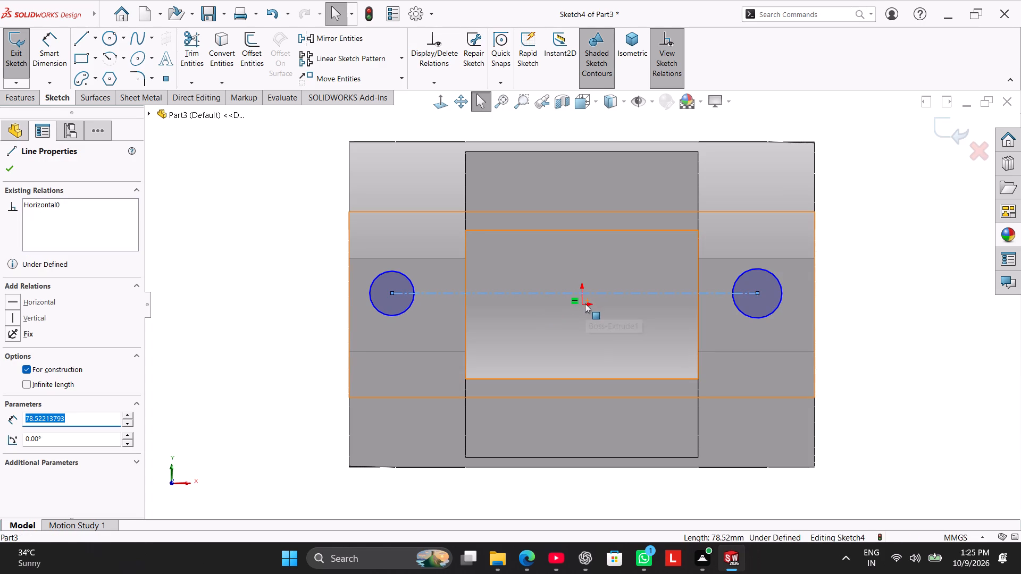
left_click(581, 303, "ctrl")
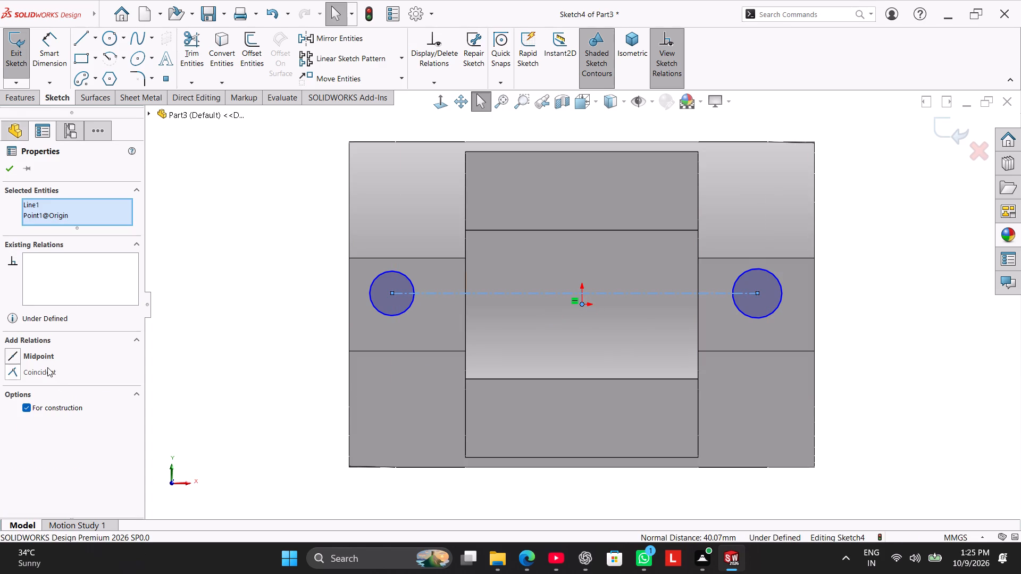
left_click(47, 372)
left_click(215, 295)
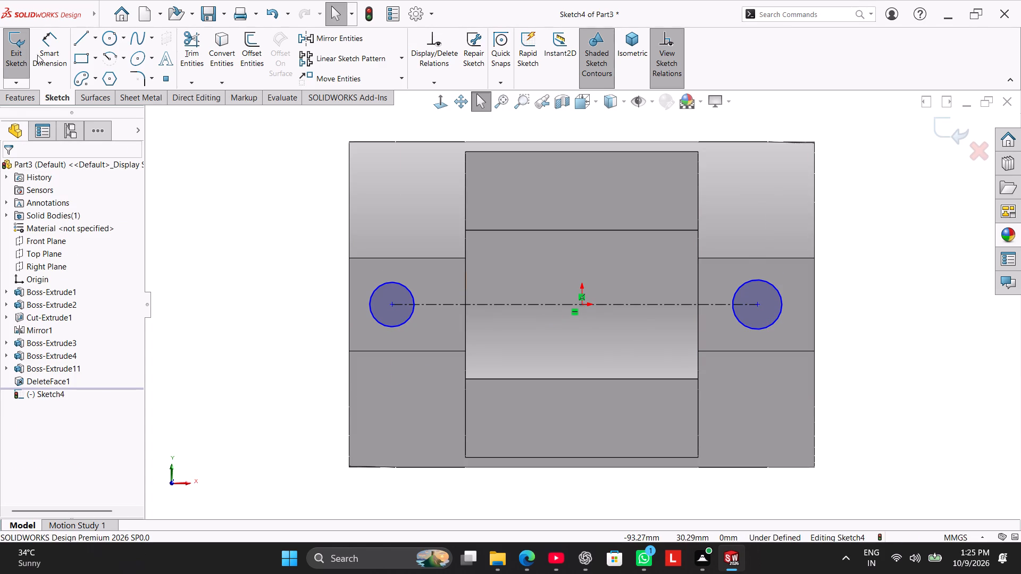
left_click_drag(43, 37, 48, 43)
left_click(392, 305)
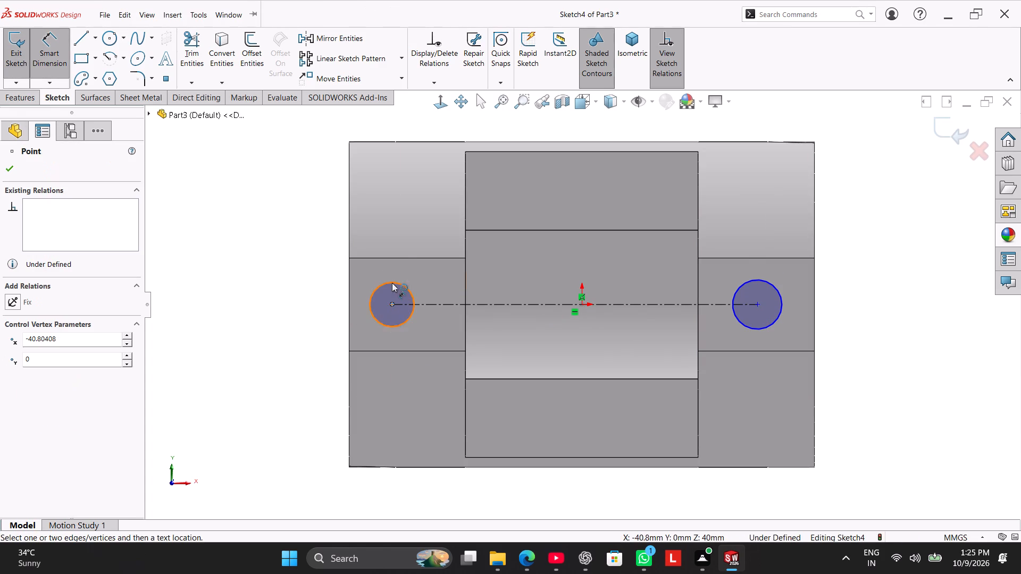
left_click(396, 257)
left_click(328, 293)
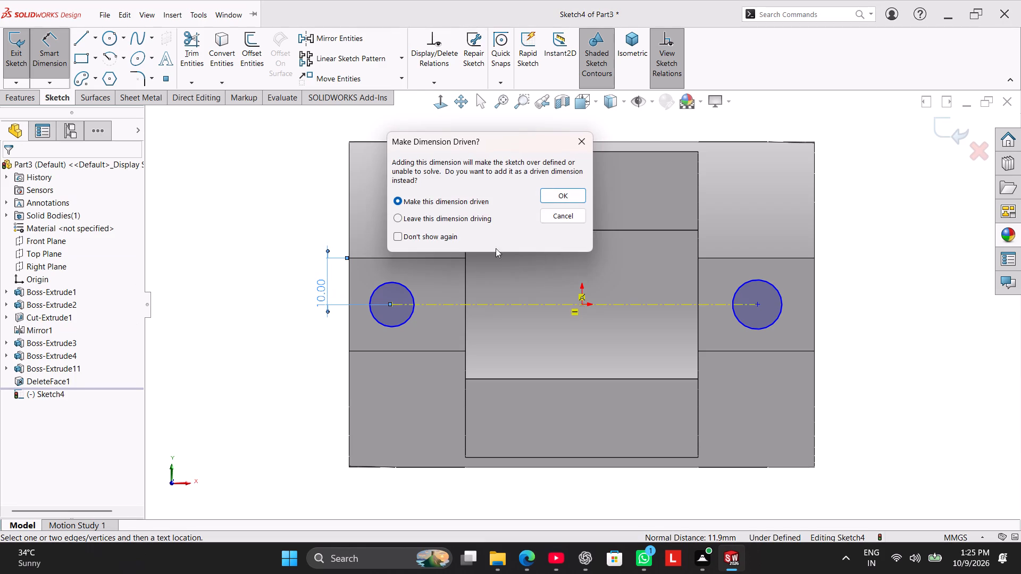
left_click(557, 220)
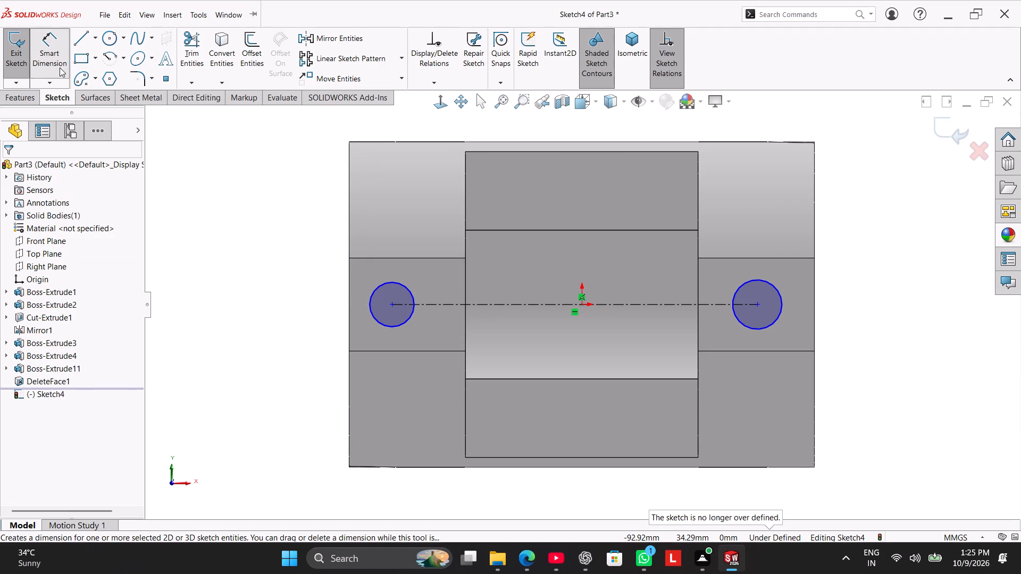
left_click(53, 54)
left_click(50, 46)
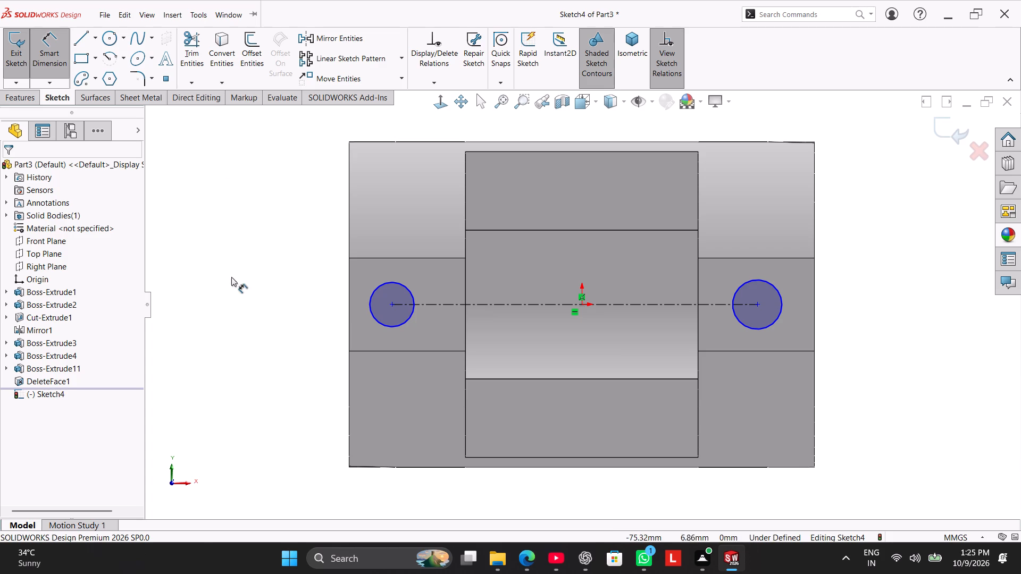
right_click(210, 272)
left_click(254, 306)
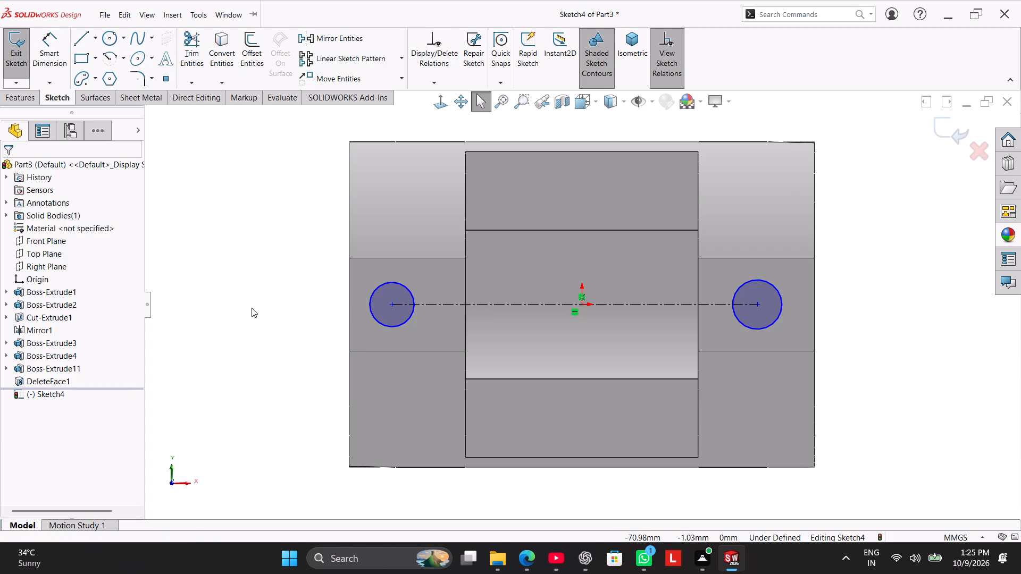
Add a vertical relation between the left-hand tab circle's centre and the midpoint of that tab's lower edge.
left_click(390, 306, "ctrl")
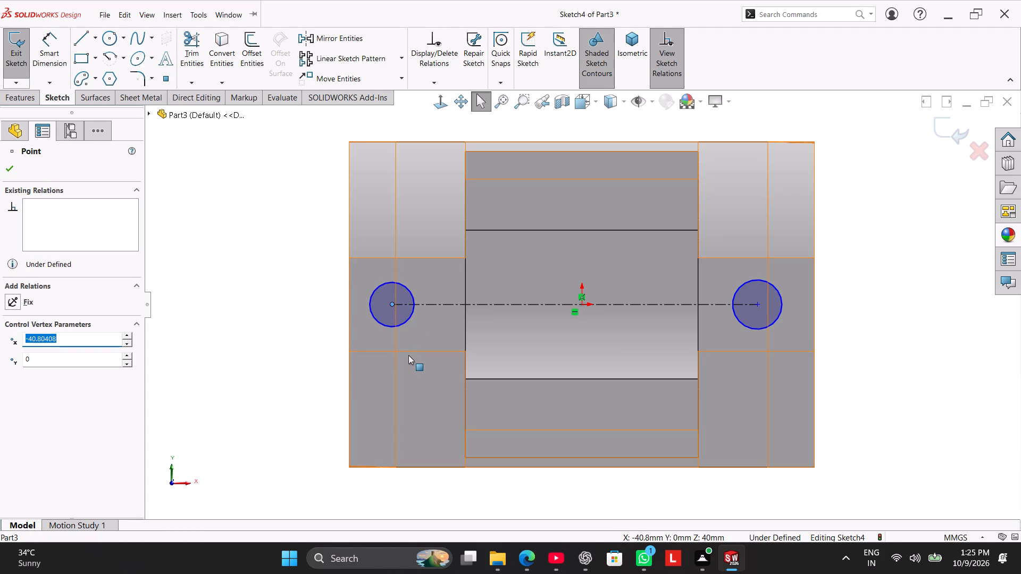
left_click(230, 333)
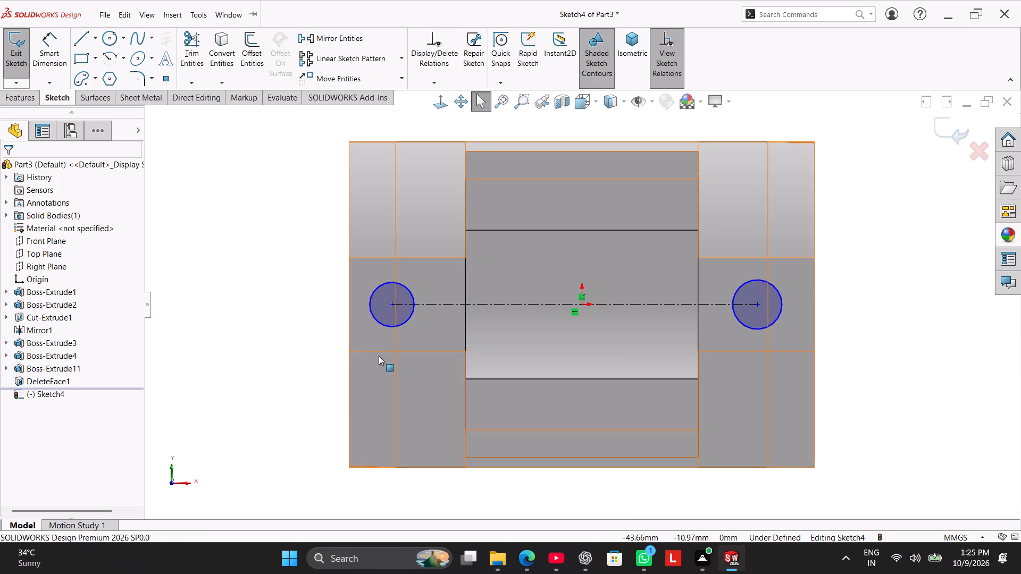
left_click(406, 352, "ctrl")
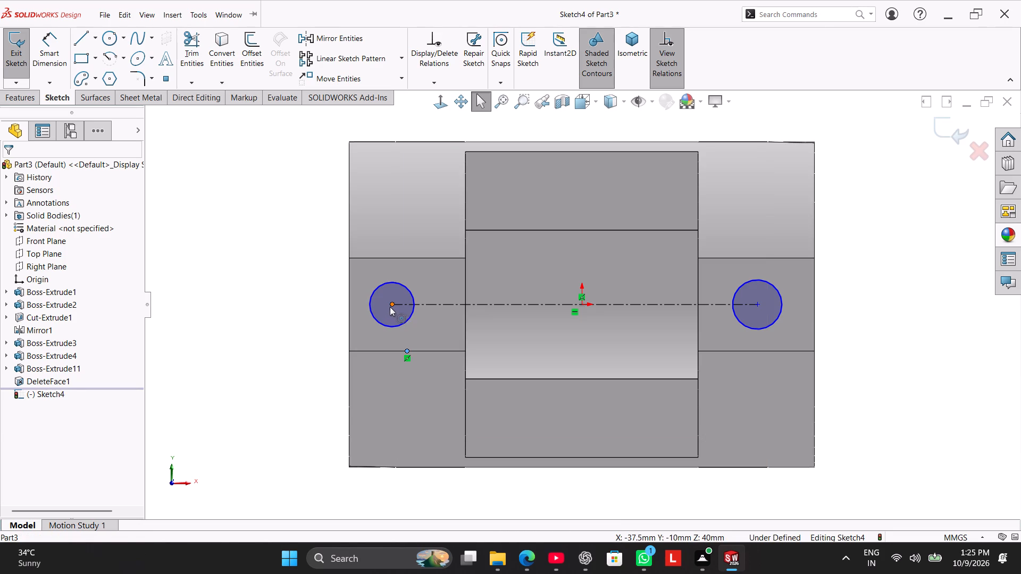
left_click(394, 305, "ctrl")
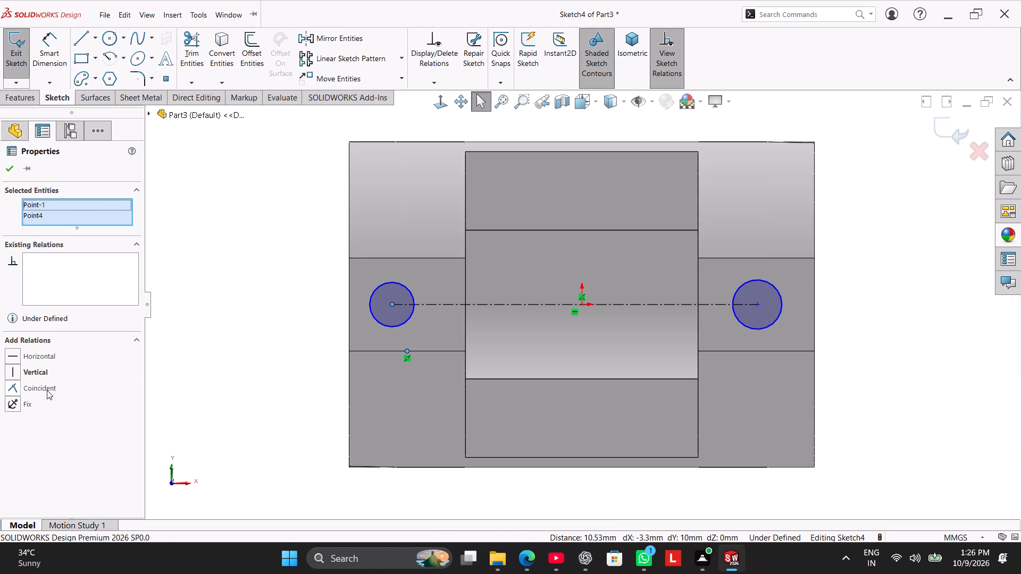
left_click(37, 372)
left_click(205, 310)
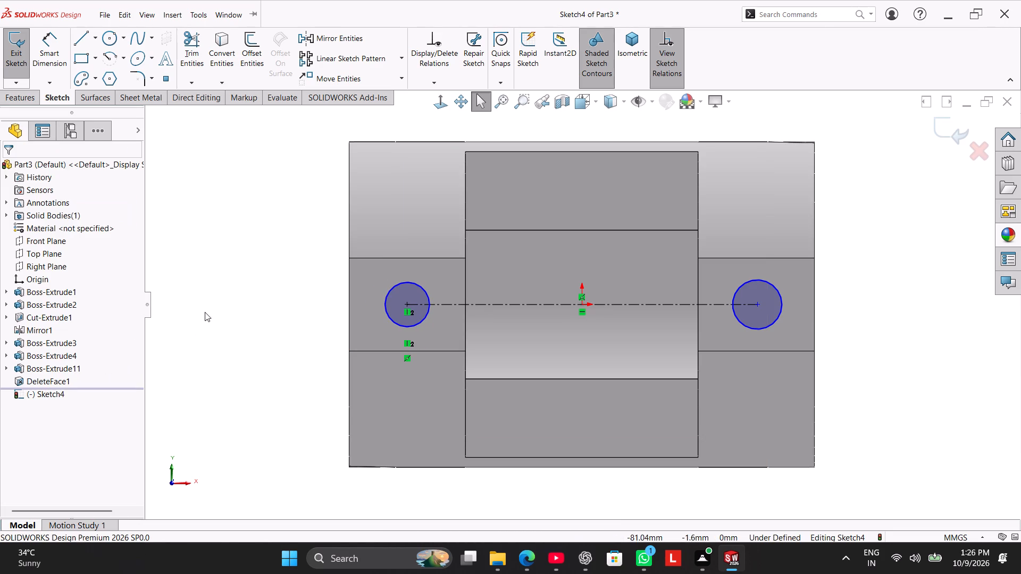
Add a vertical relation between the right-hand tab circle's centre and the midpoint of that tab's lower edge.
left_click(758, 304, "ctrl")
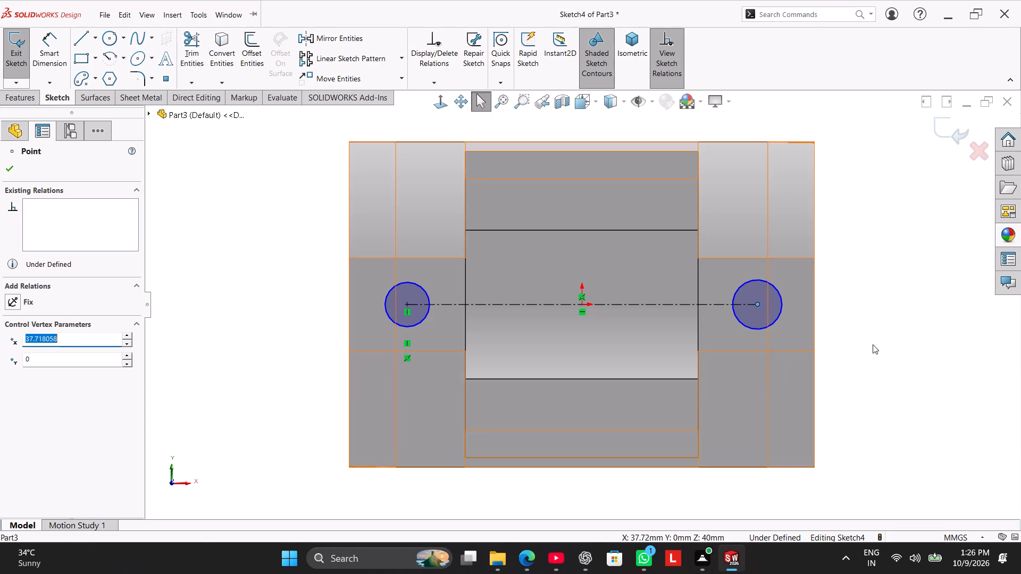
scroll(774, 348, "down", 4)
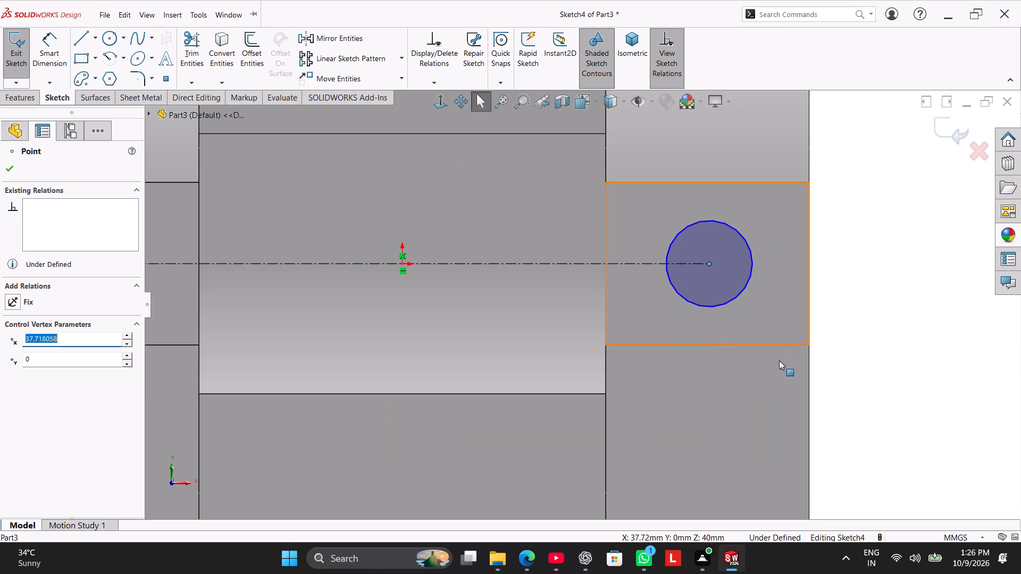
left_click(907, 256)
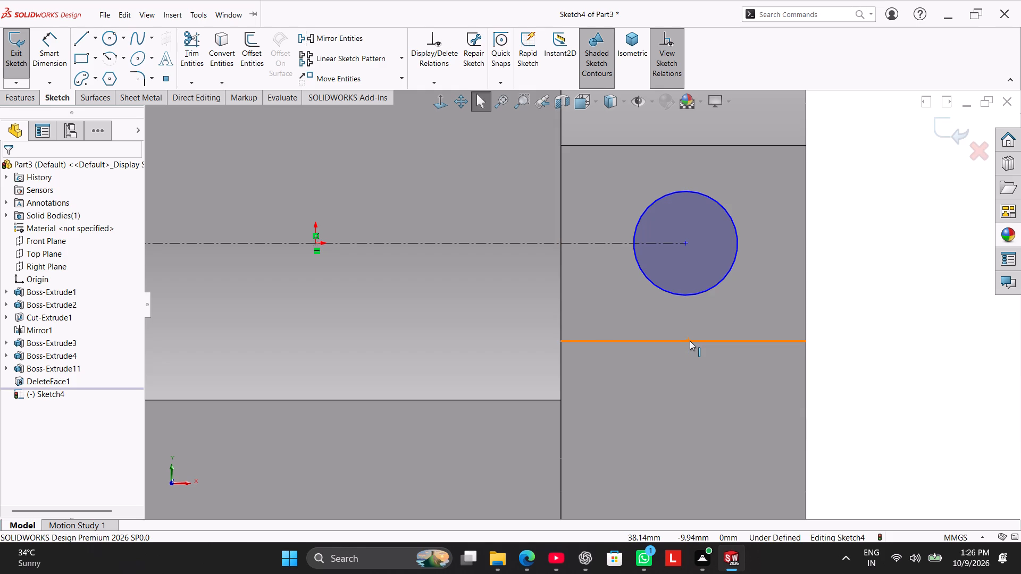
left_click(683, 340, "ctrl")
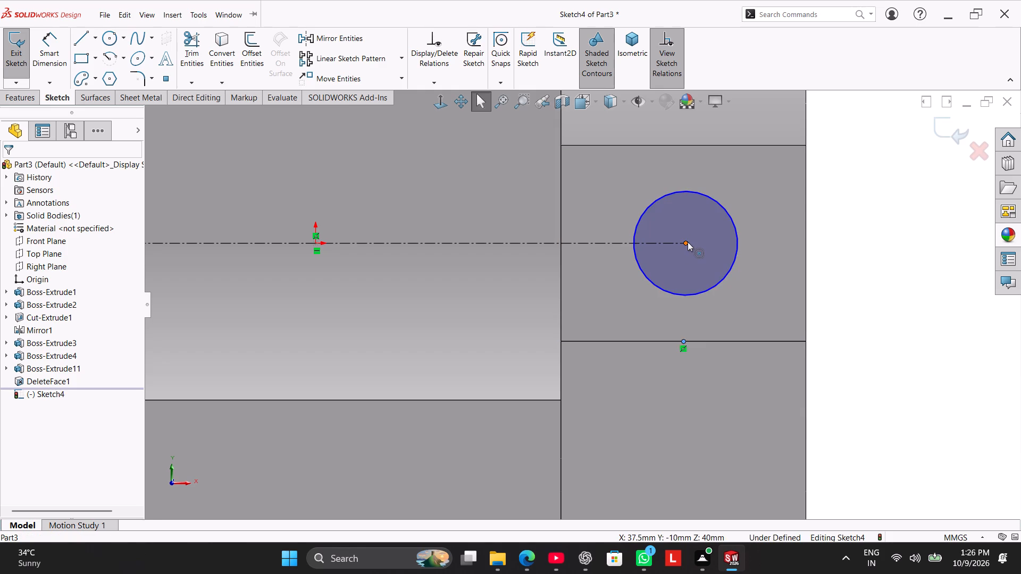
left_click(688, 242, "ctrl")
left_click(34, 372)
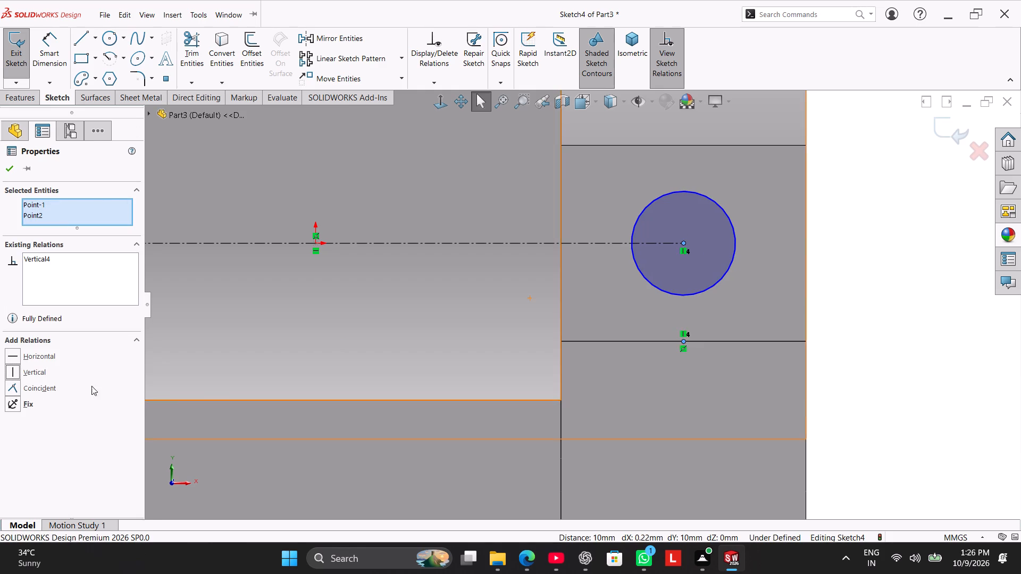
scroll(223, 394, "up", 6)
left_click(191, 296)
Dimension the left-hand tab circle's diameter and set it to 10 mm.
left_click(52, 56)
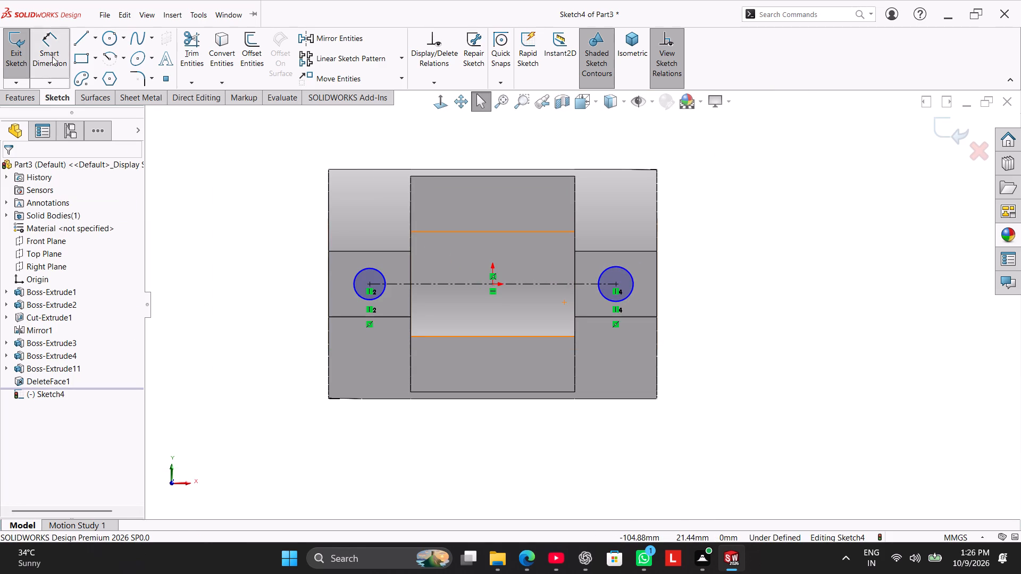
left_click(365, 268)
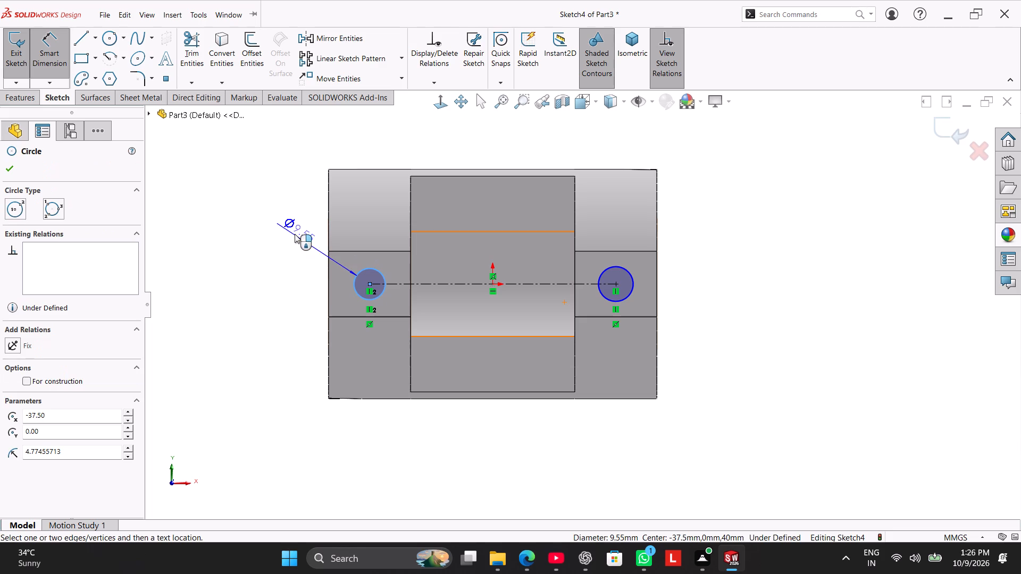
left_click(295, 234)
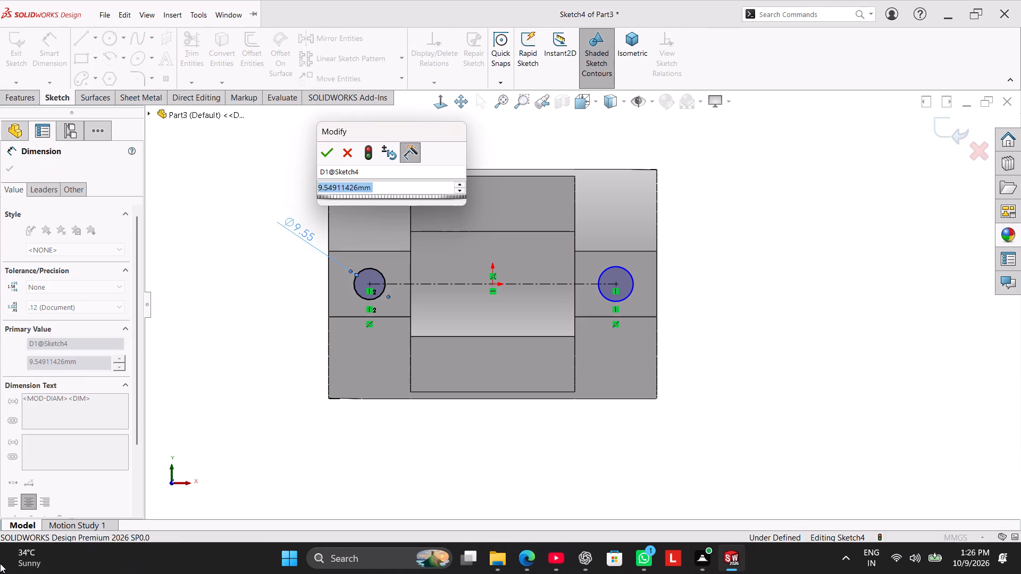
type("10")
key("Return")
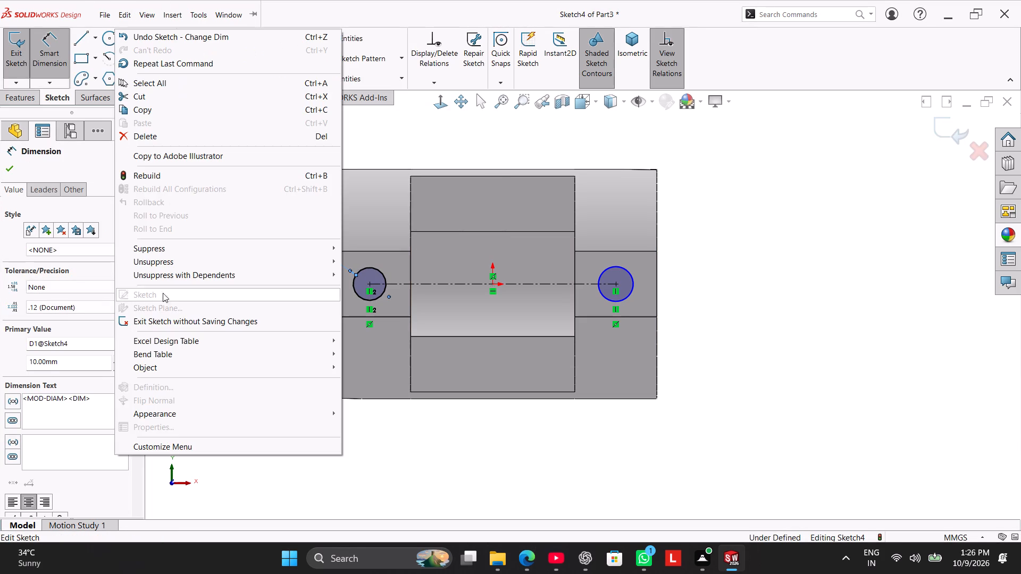
left_click(754, 199)
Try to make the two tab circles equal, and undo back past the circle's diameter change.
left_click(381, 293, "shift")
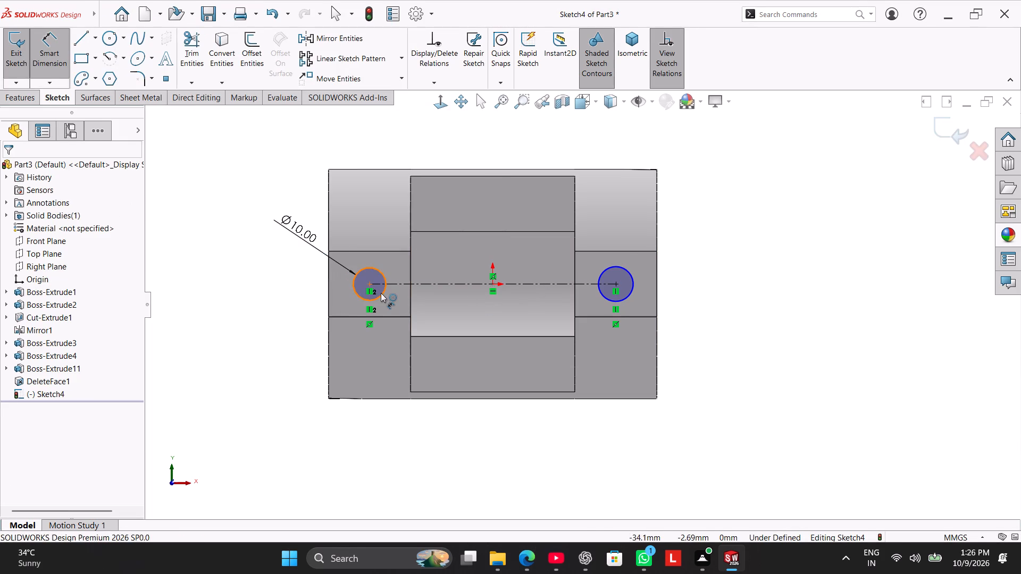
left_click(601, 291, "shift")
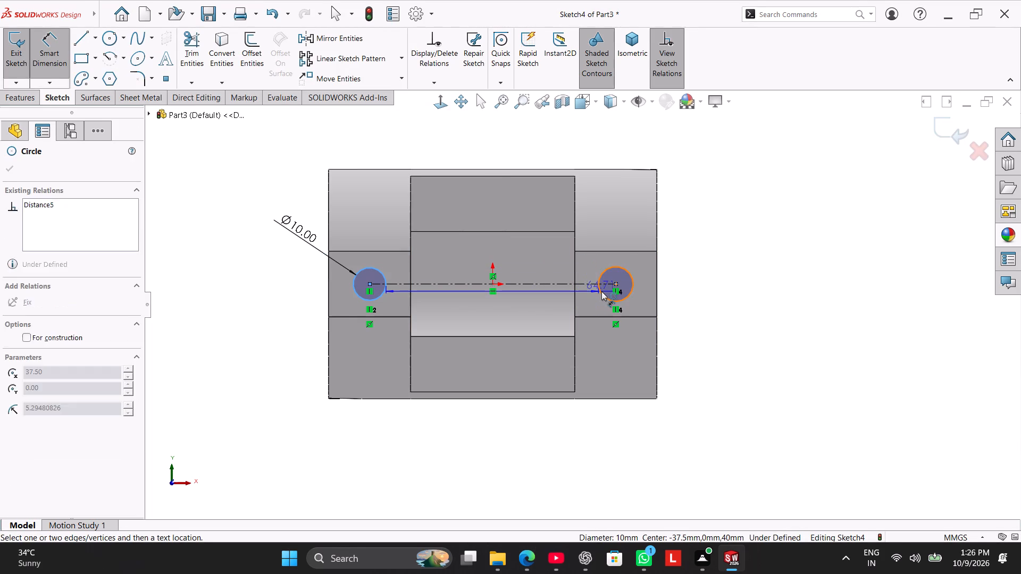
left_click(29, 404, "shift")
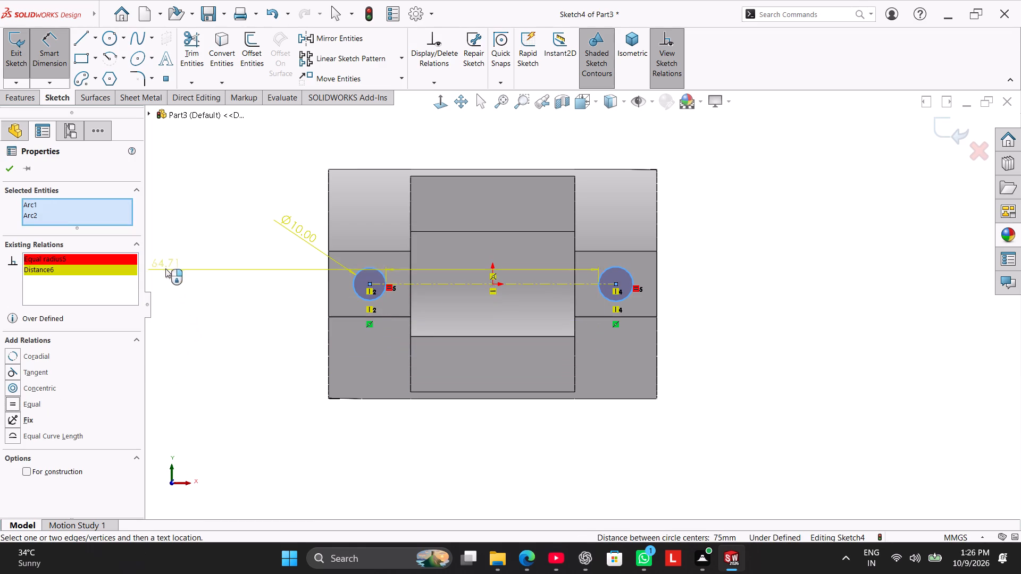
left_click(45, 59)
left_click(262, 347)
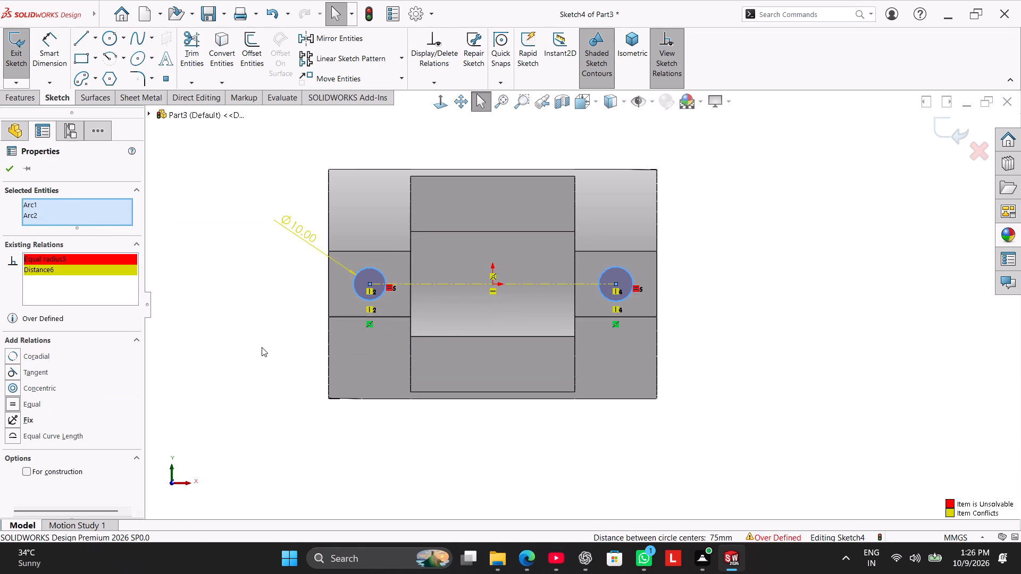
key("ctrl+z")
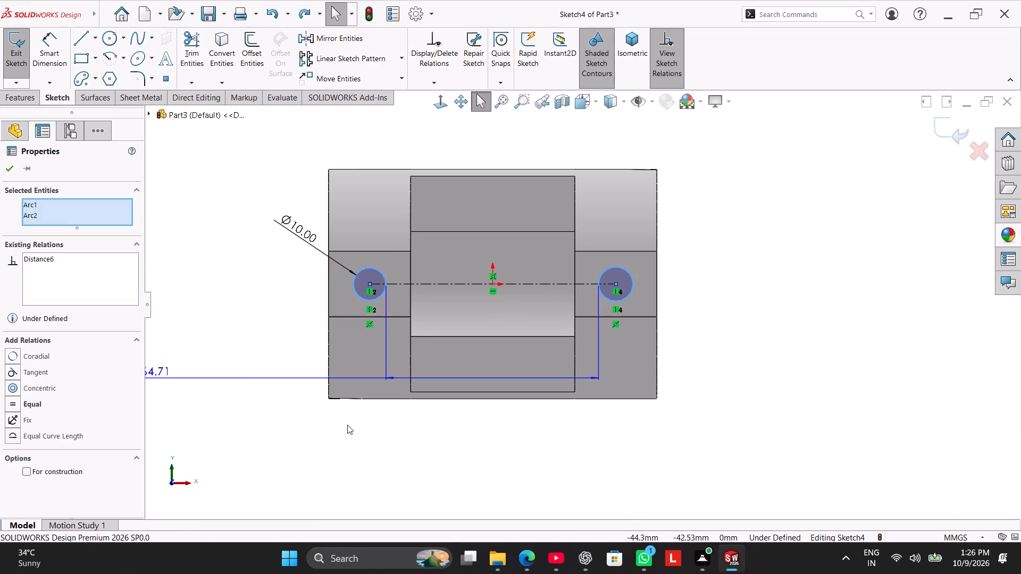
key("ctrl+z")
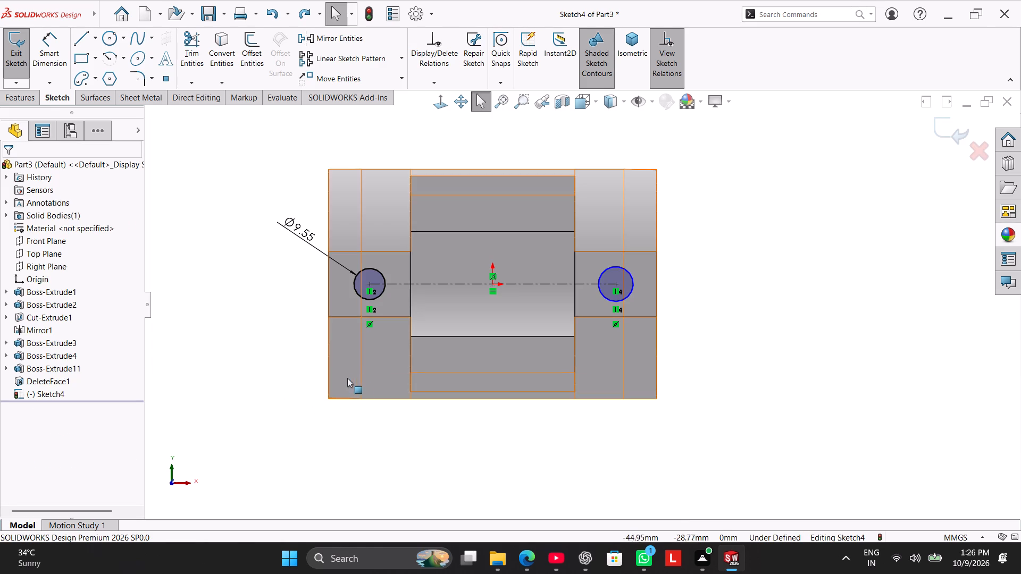
Add an equal relation between the two tab circles.
left_click(380, 293, "shift")
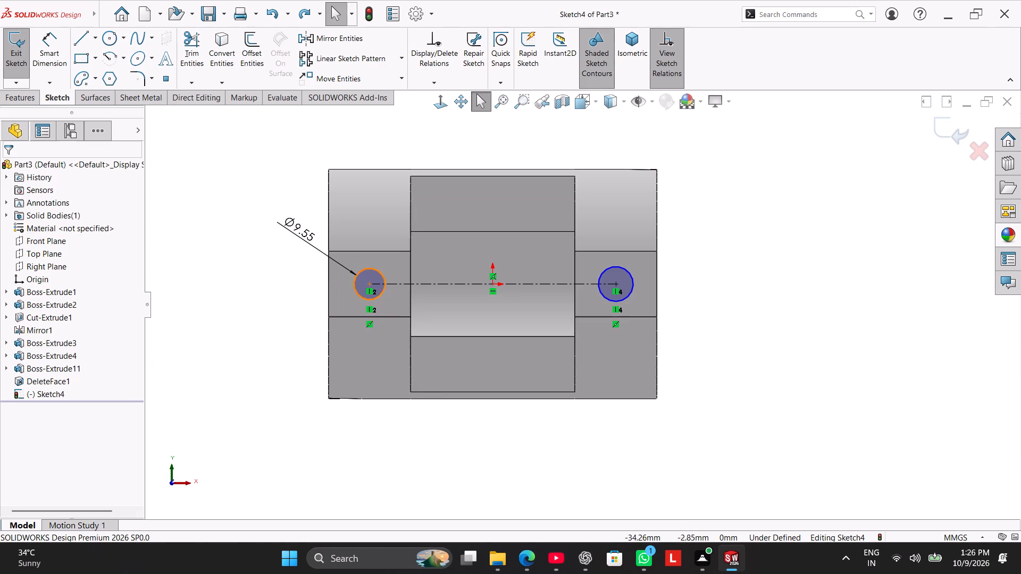
left_click(602, 292, "shift")
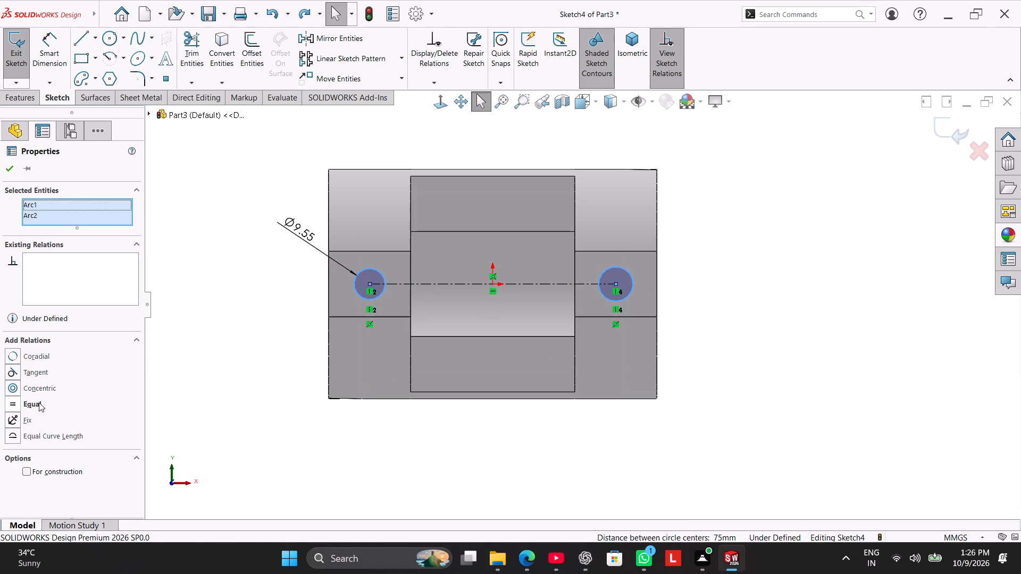
left_click(21, 406)
left_click(194, 398)
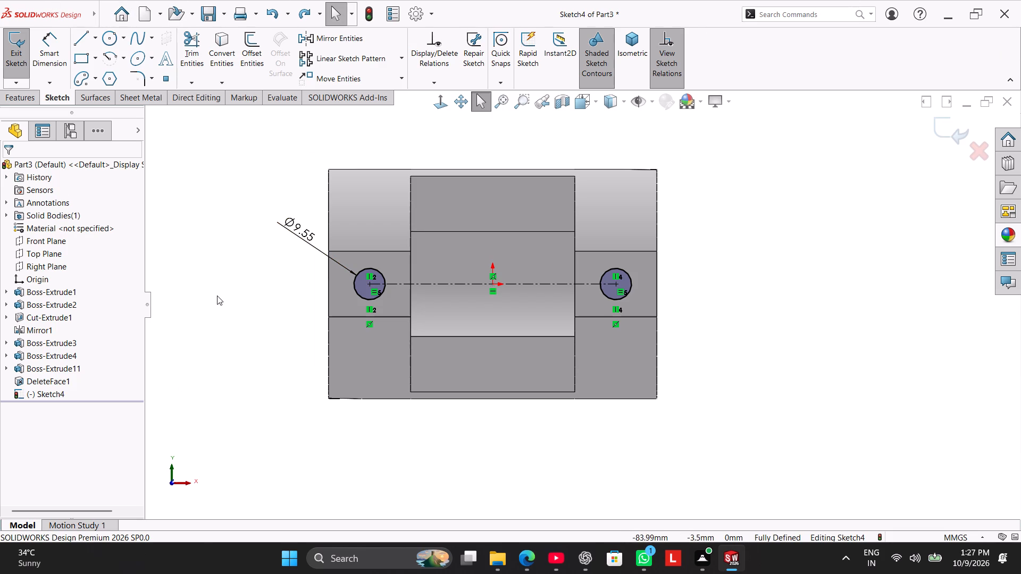
Set the tab circle's diameter to 10 mm and exit the sketch.
double_click(298, 232)
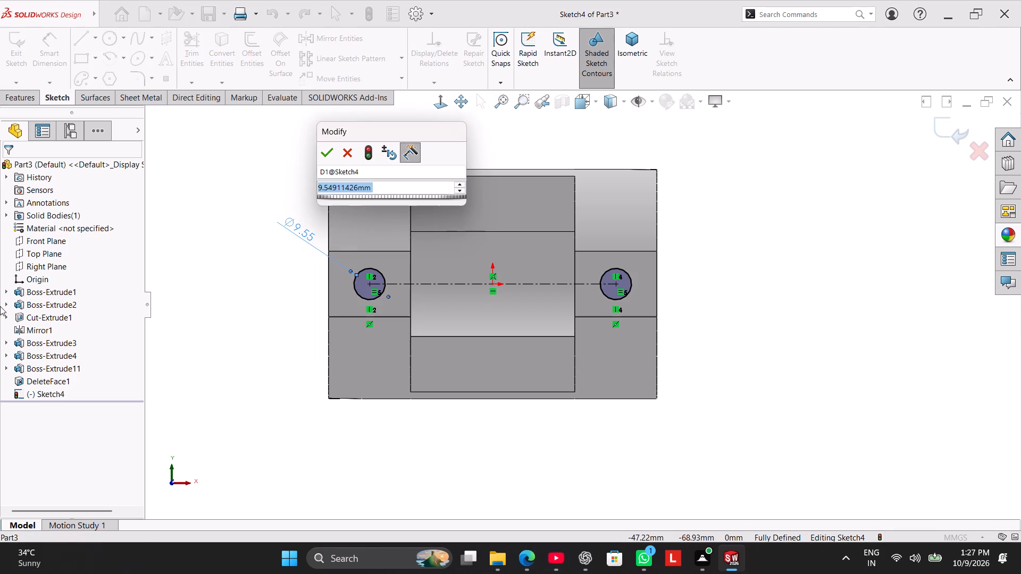
type("10")
key("Return")
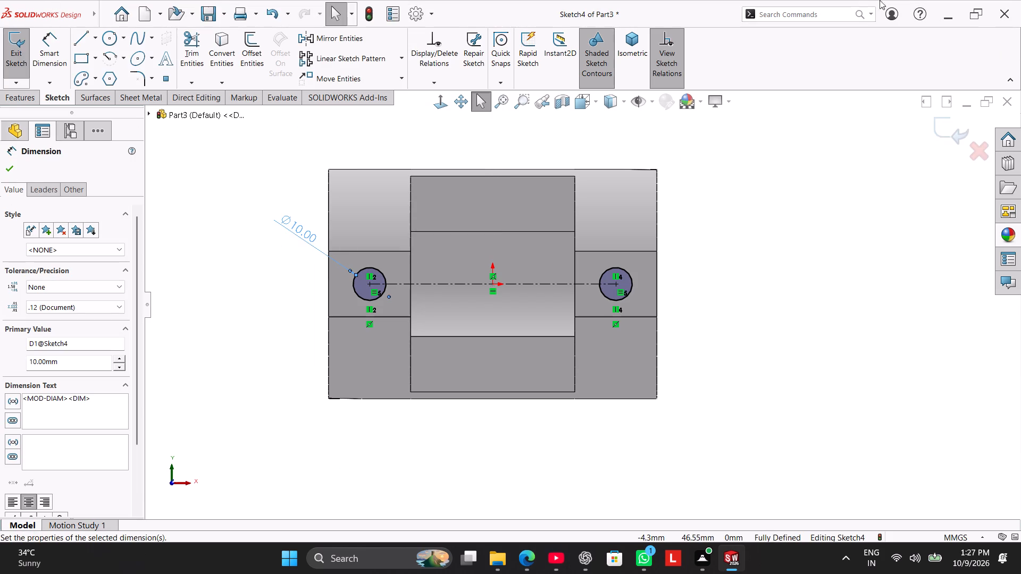
scroll(374, 348, "up", 2)
right_click_drag(338, 318, 423, 248)
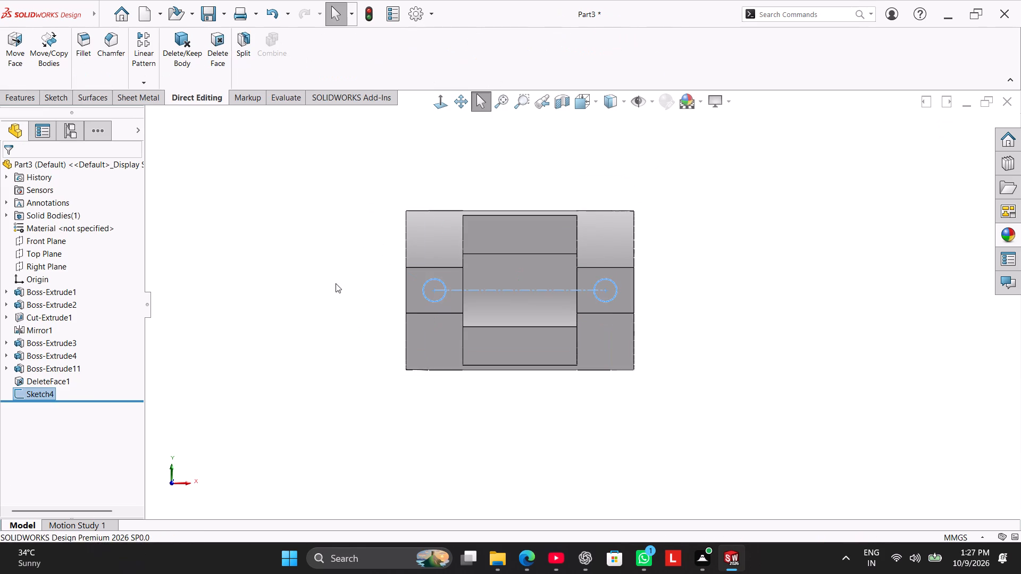
Cut both 10 mm tab circles with an Extruded Cut, using the whole circle sketch and the Up To Next end condition.
right_click_drag(312, 267, 440, 171)
left_click(343, 213)
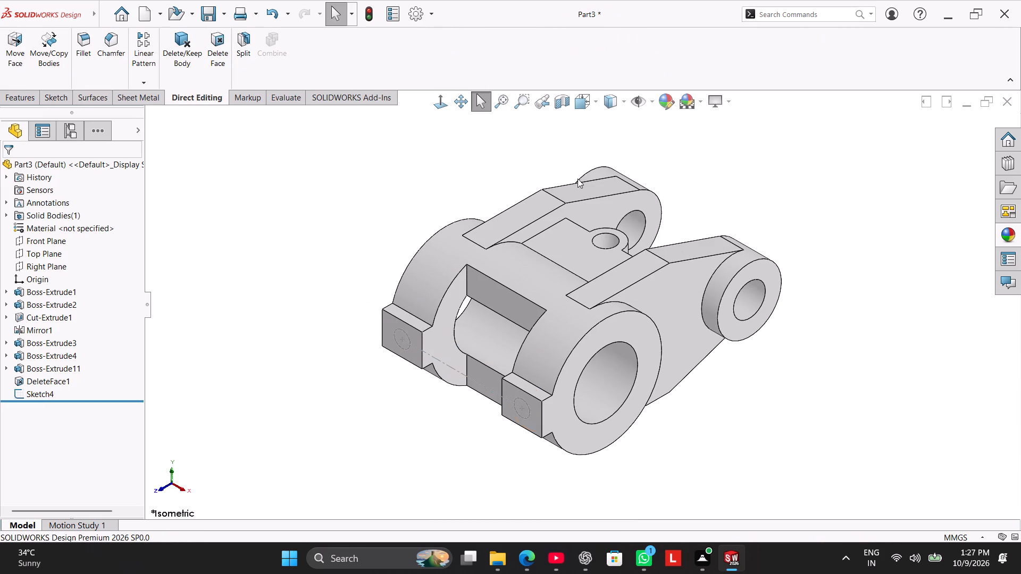
left_click(54, 92)
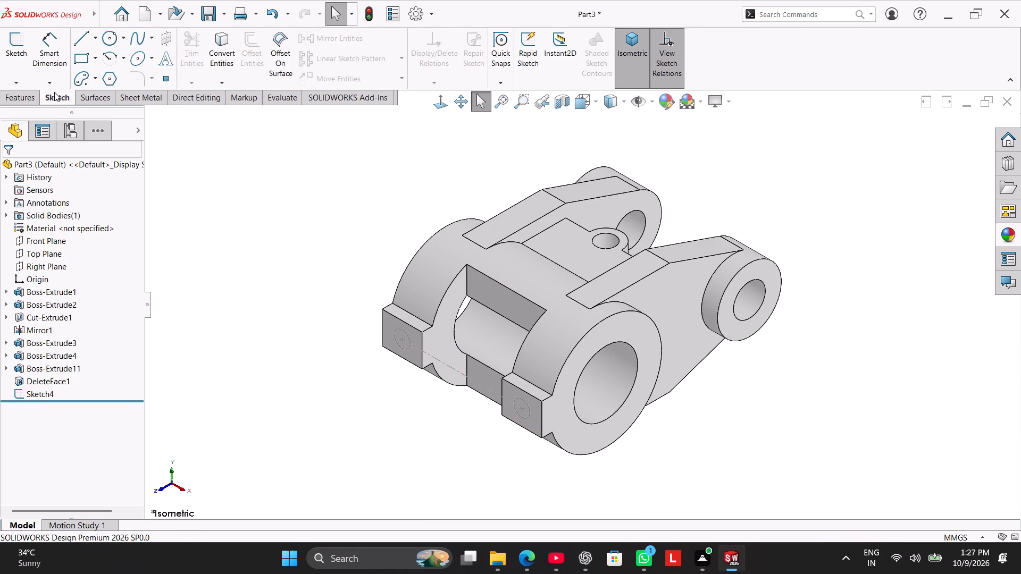
left_click(18, 96)
left_click(197, 52)
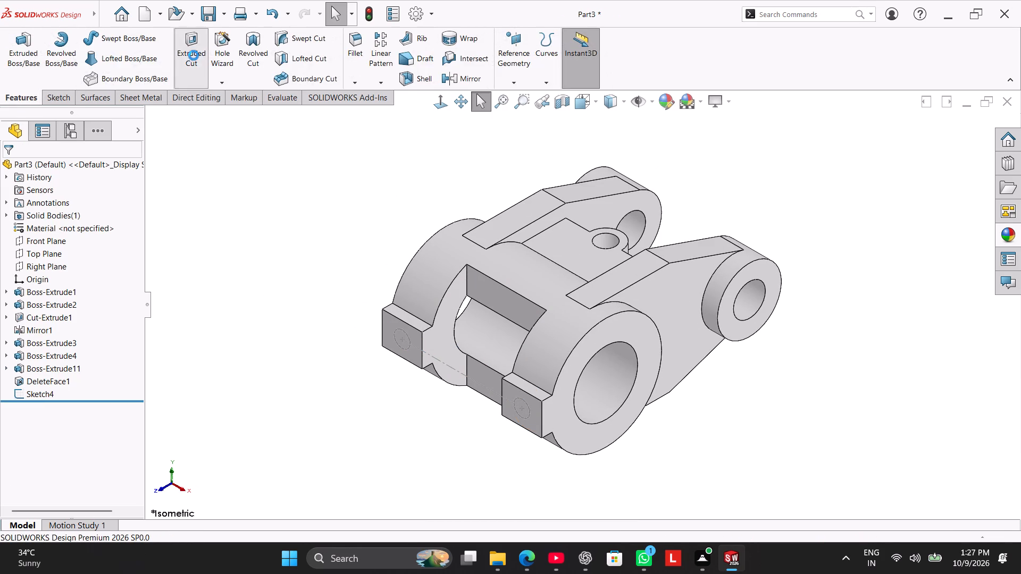
left_click(410, 344)
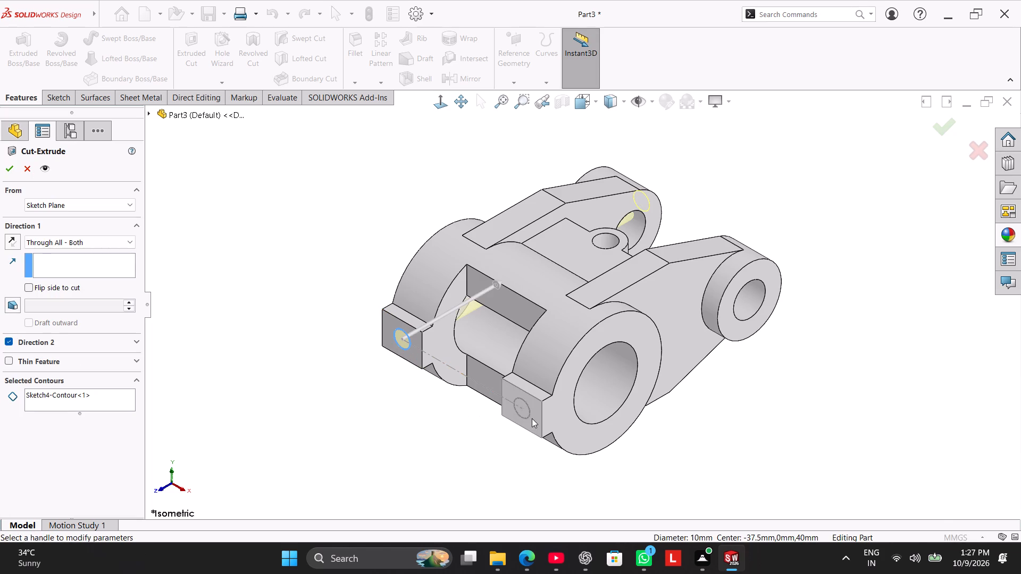
left_click(529, 413)
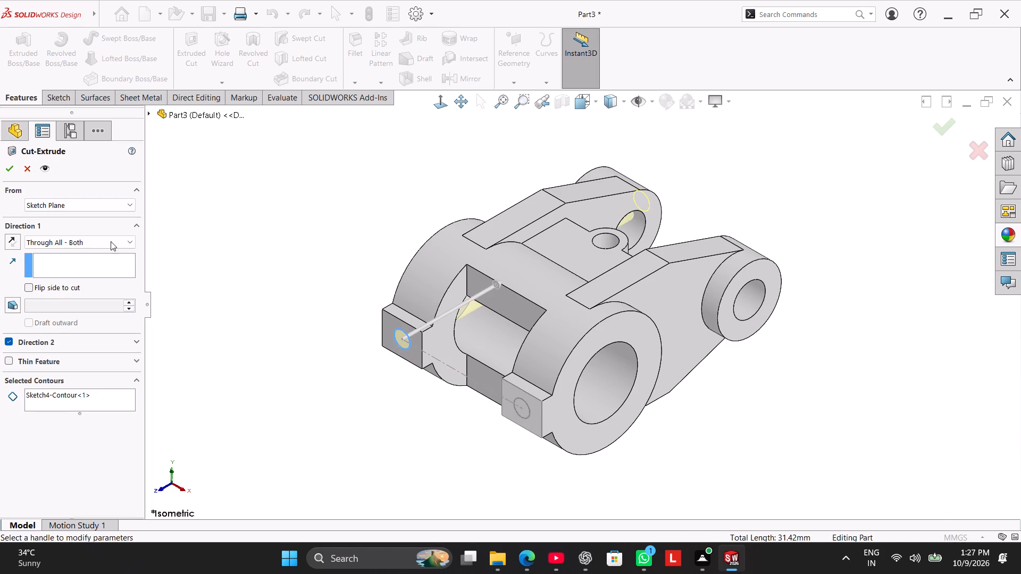
right_click(93, 407)
left_click(137, 421)
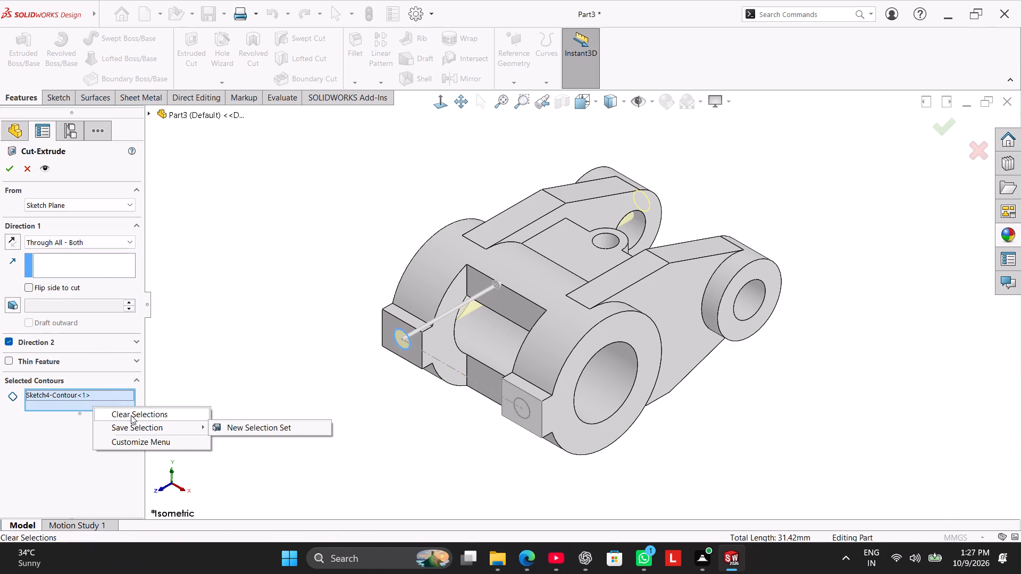
left_click(131, 415)
left_click(149, 119)
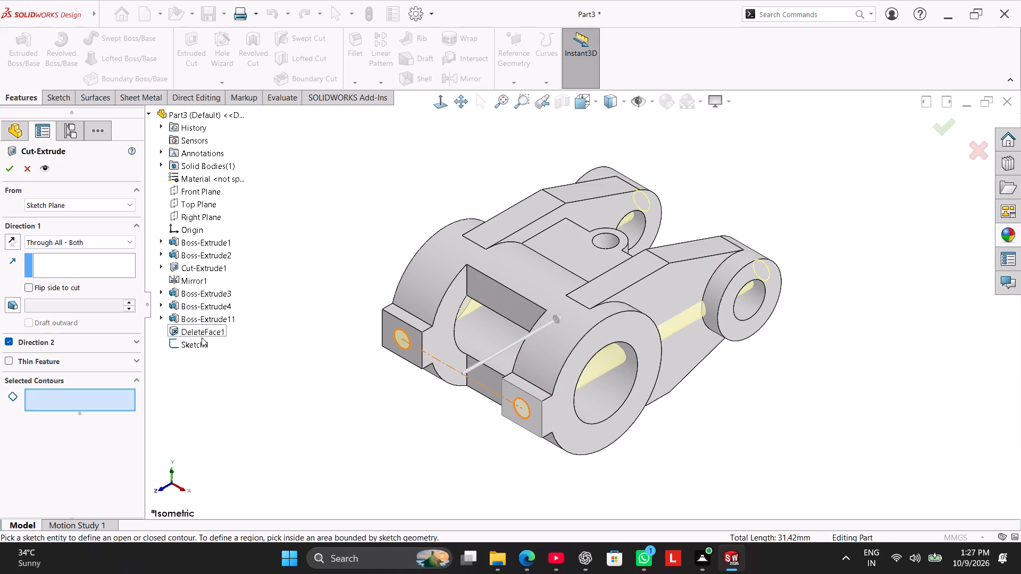
left_click(203, 339)
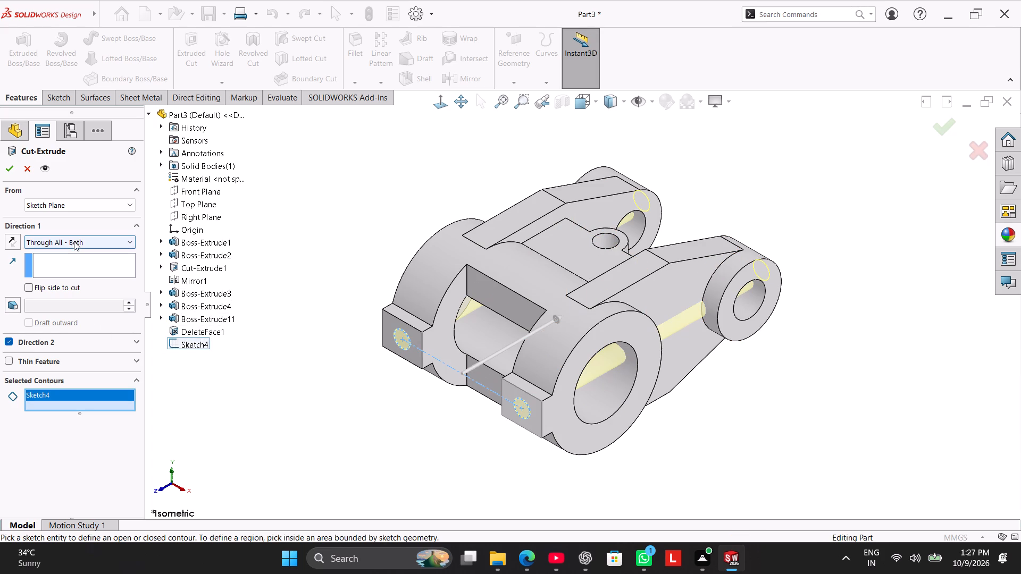
left_click(74, 241)
left_click(77, 283)
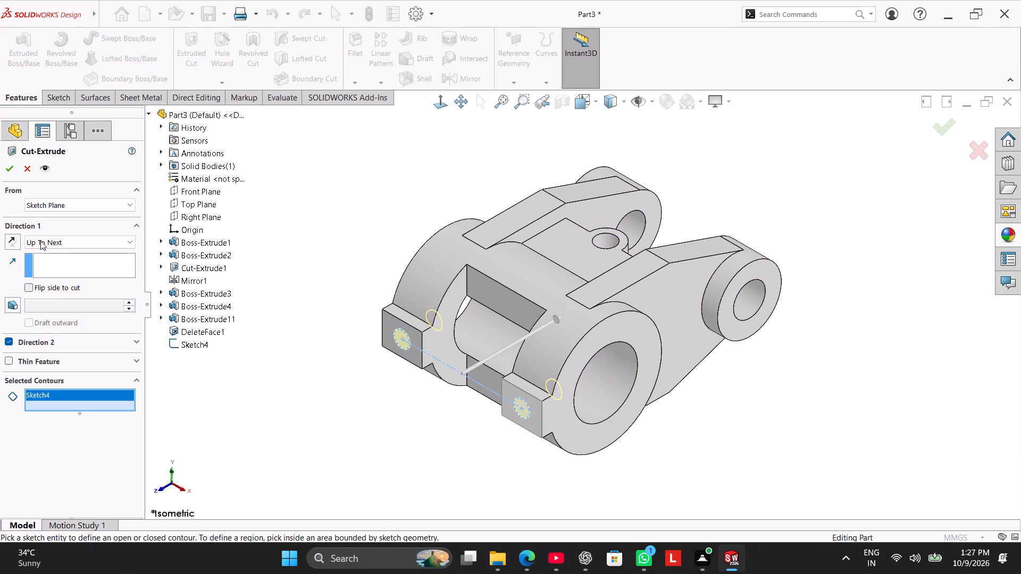
left_click(10, 173)
left_click(207, 303)
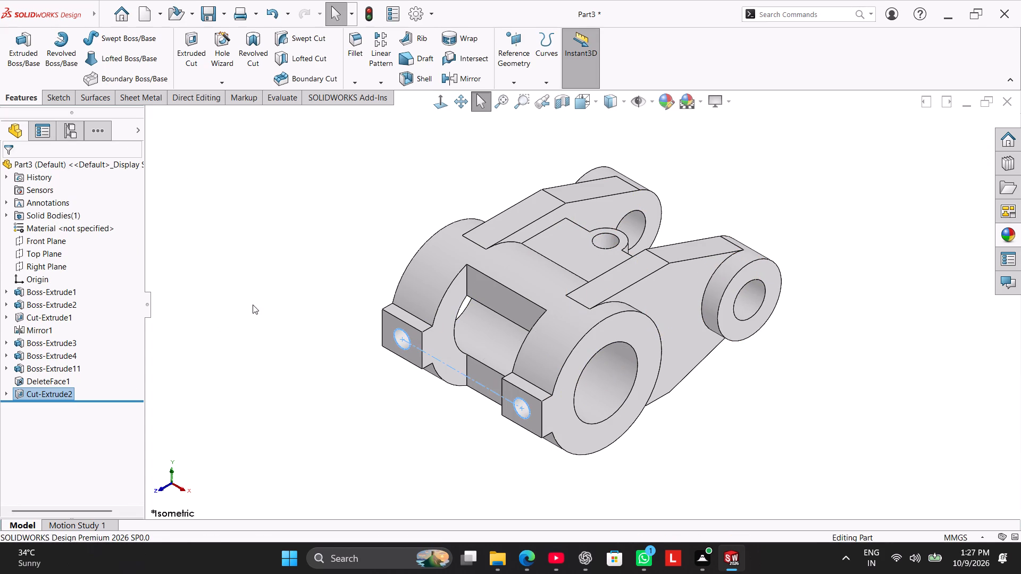
Start a fillet with a 1.5 mm radius and select the rims of the large ring bore and the near end-boss hole.
right_click_drag(253, 305, 365, 230)
middle_click_drag(289, 263, 238, 278)
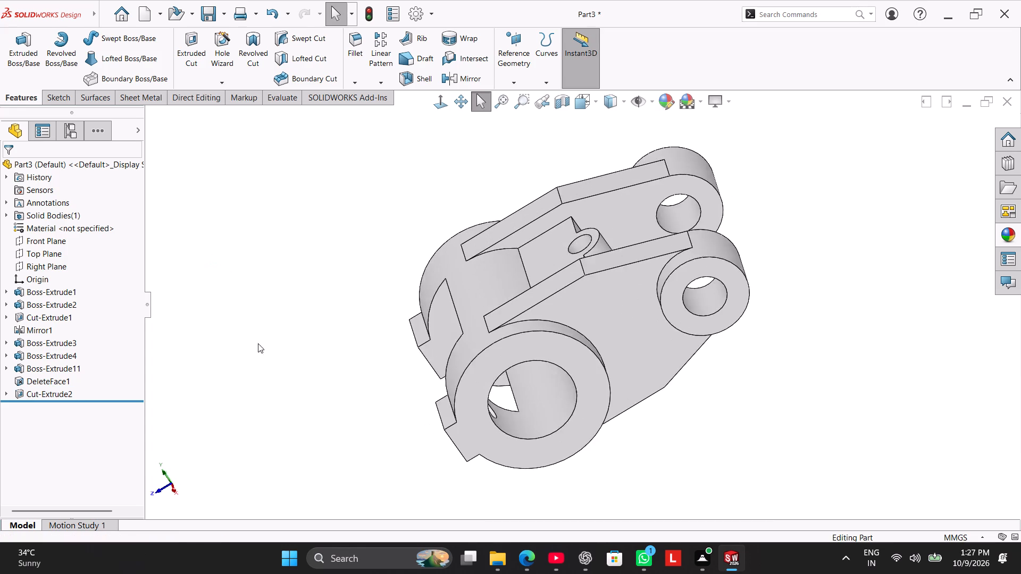
right_click_drag(258, 343, 801, 100)
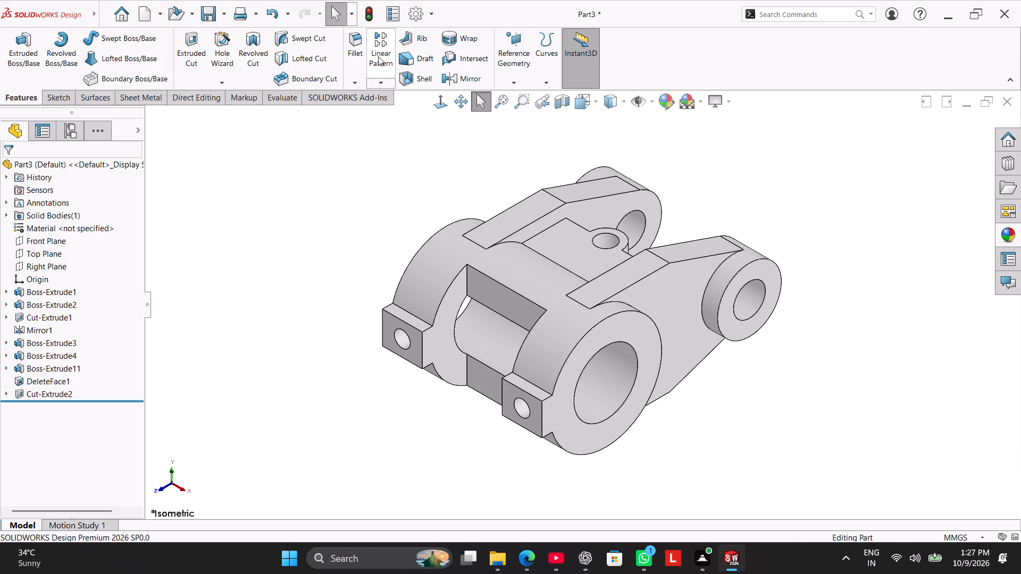
left_click(365, 47)
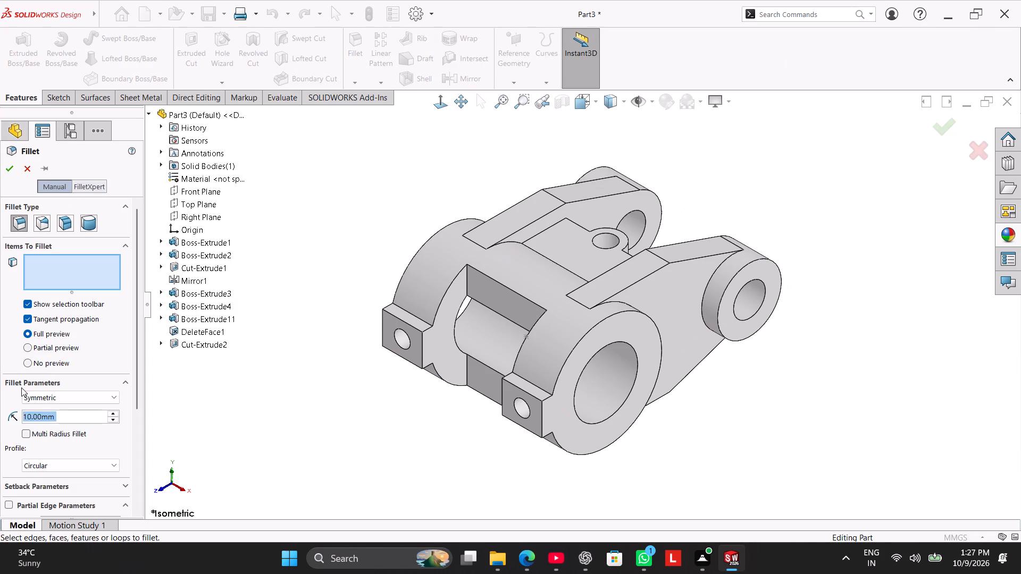
type("1.5")
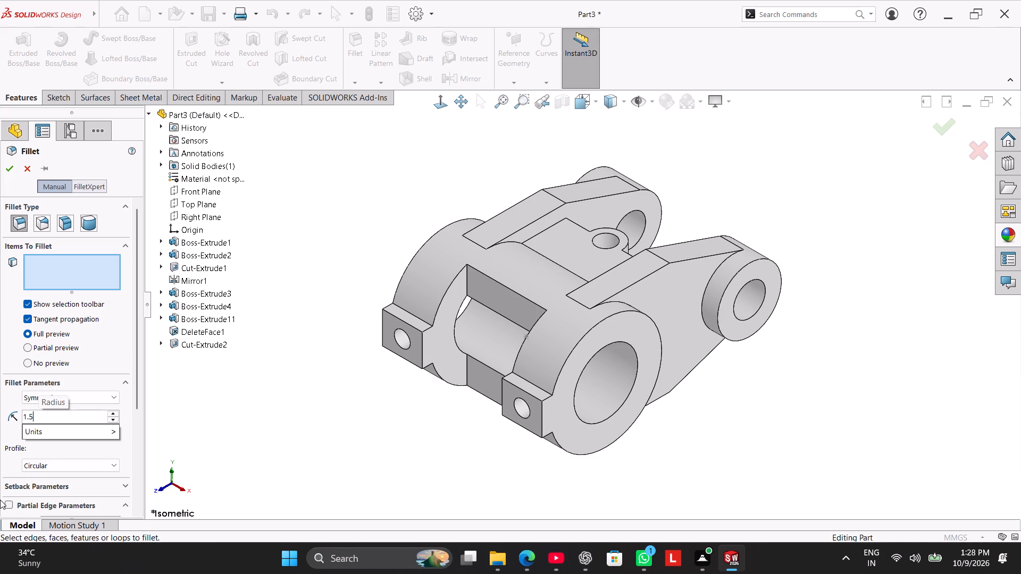
left_click(179, 398)
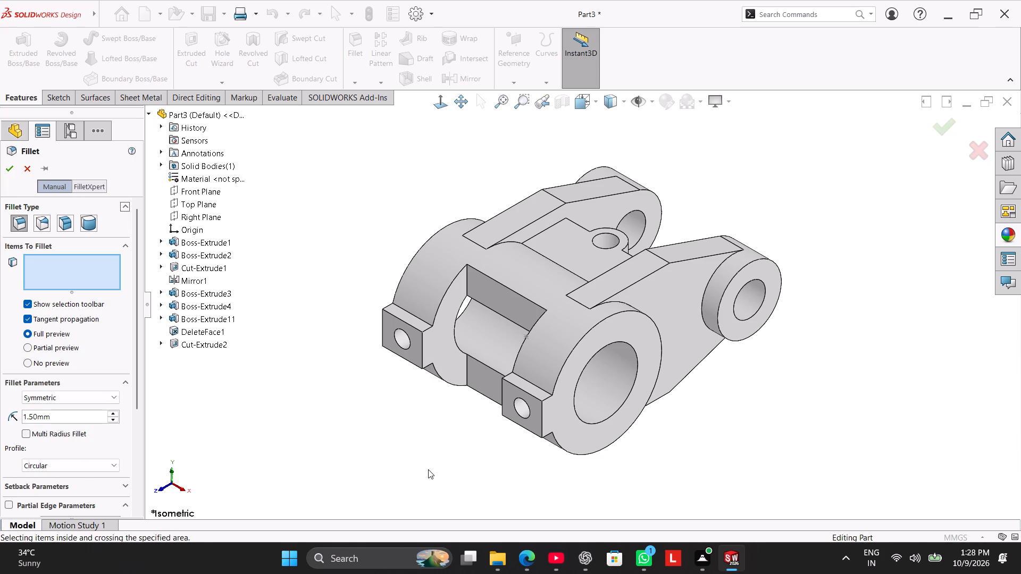
left_click(598, 423)
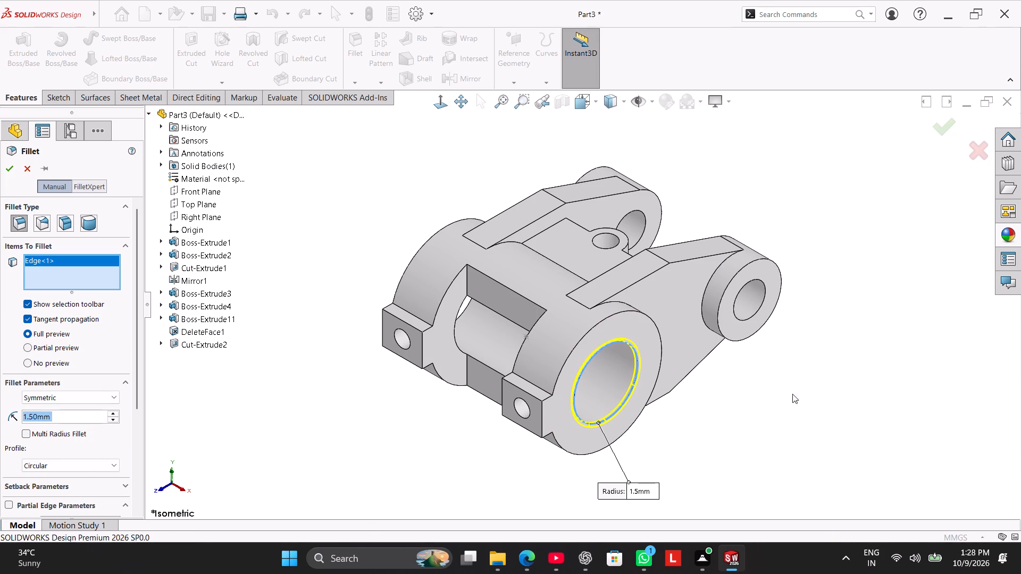
left_click(753, 315)
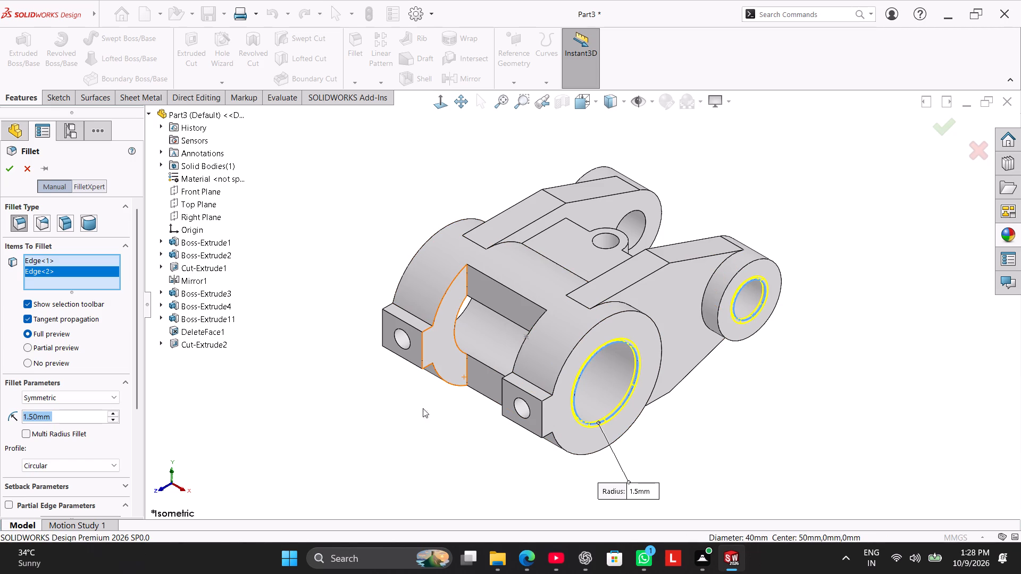
Add the near tab's upper root edge, the near web's joint with the ring, and the web's outer upper and lower edges to the fillet.
left_click(538, 385)
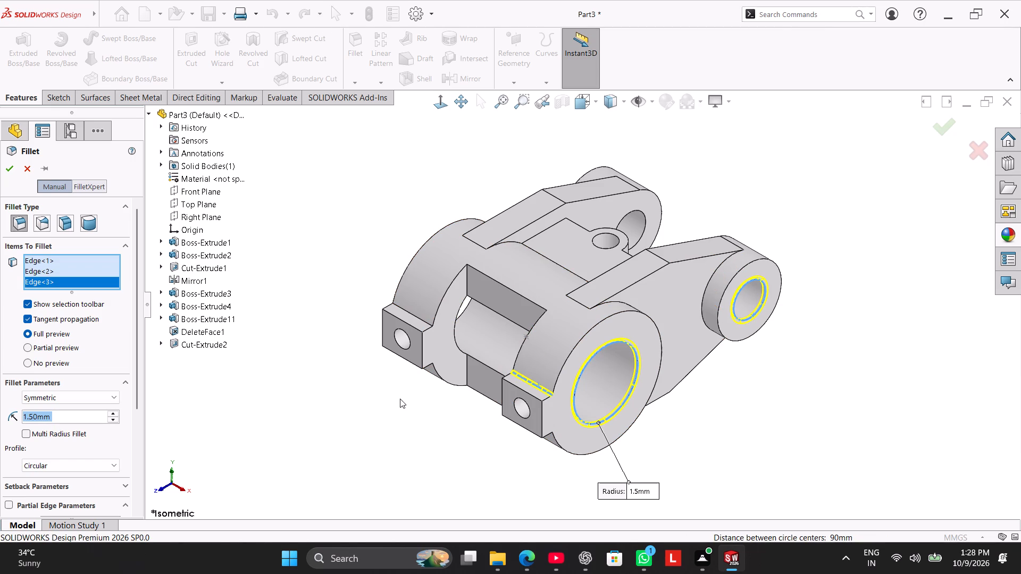
left_click(626, 304)
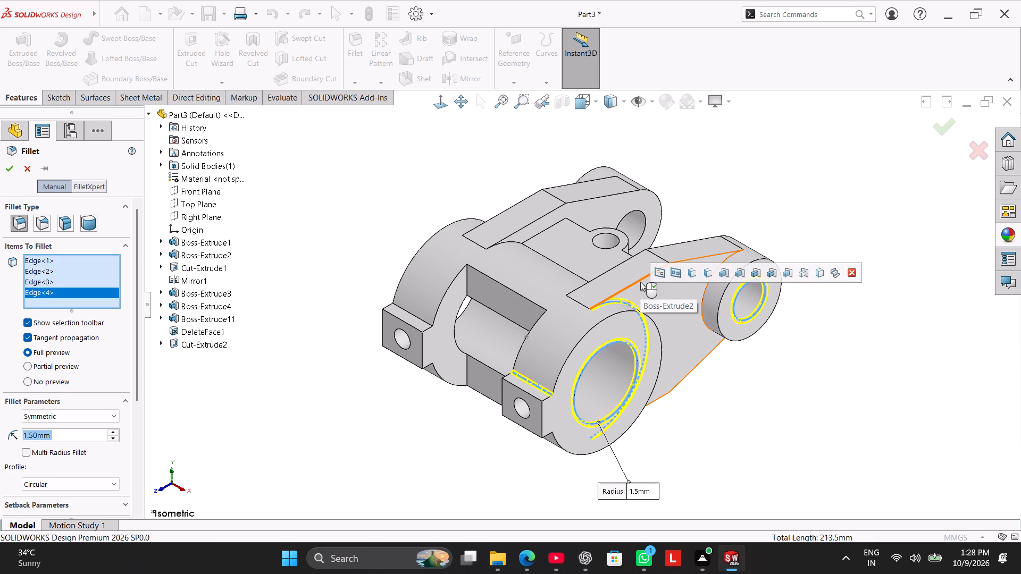
left_click(640, 282)
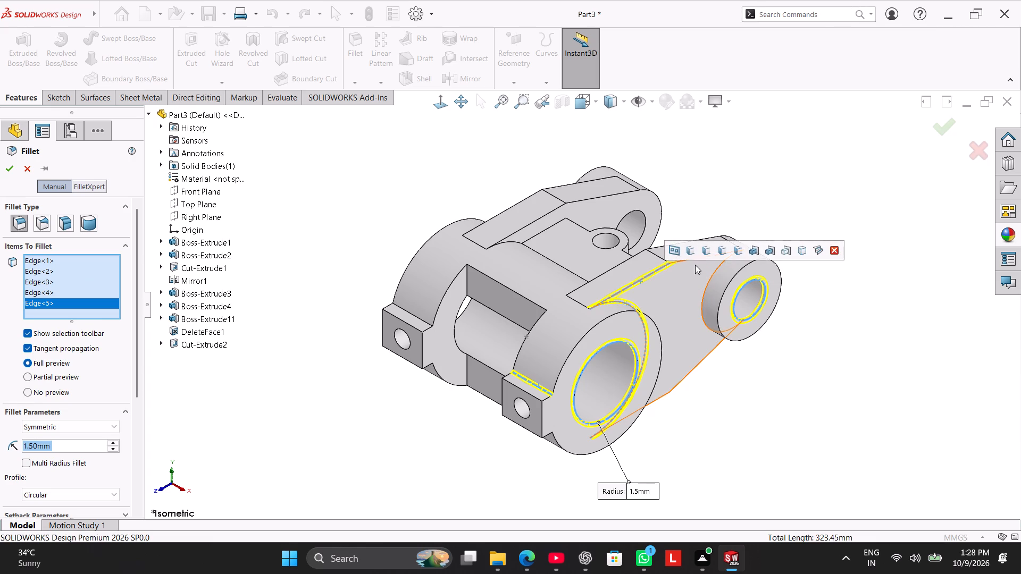
left_click(693, 367)
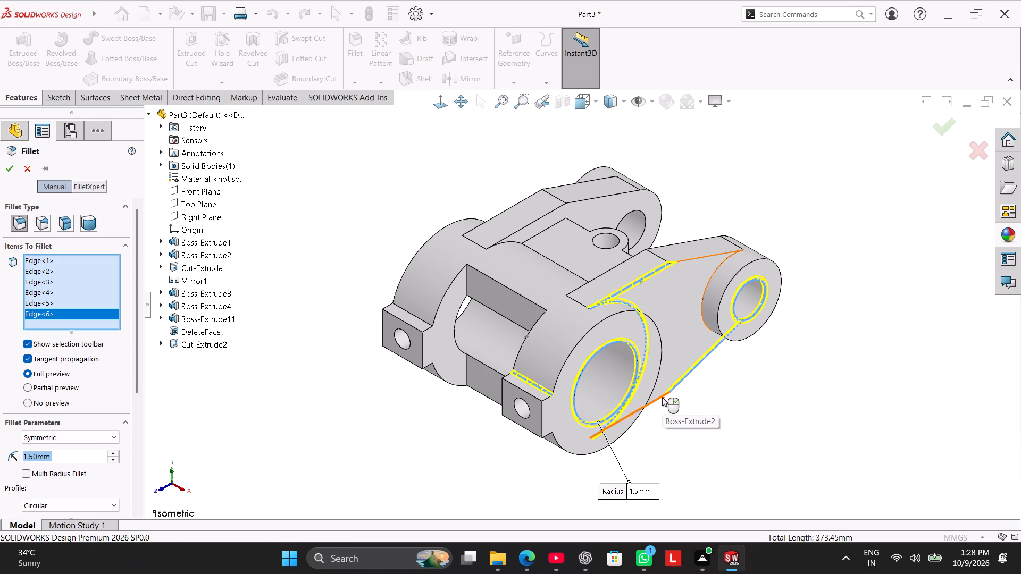
left_click(662, 397)
left_click(699, 258)
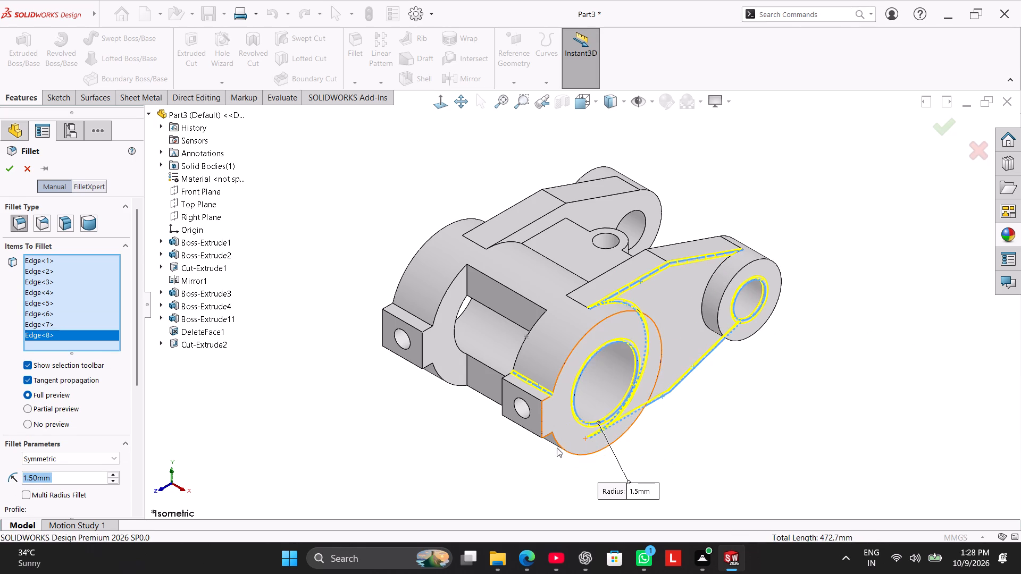
Add the far web's inner upper edge and the cross-piece edges around its web joint and holed lug to the fillet.
left_click(536, 220)
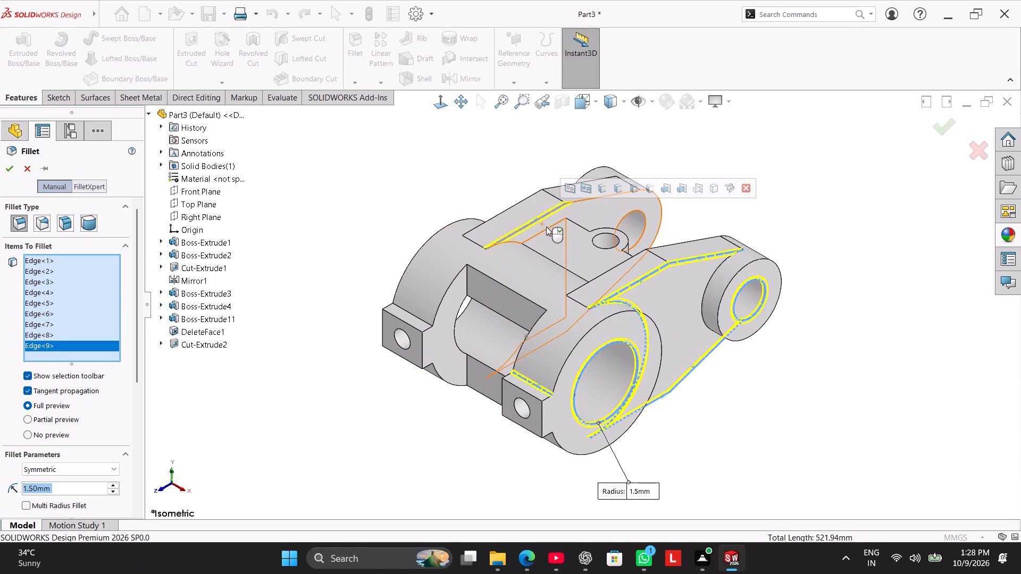
left_click(549, 227)
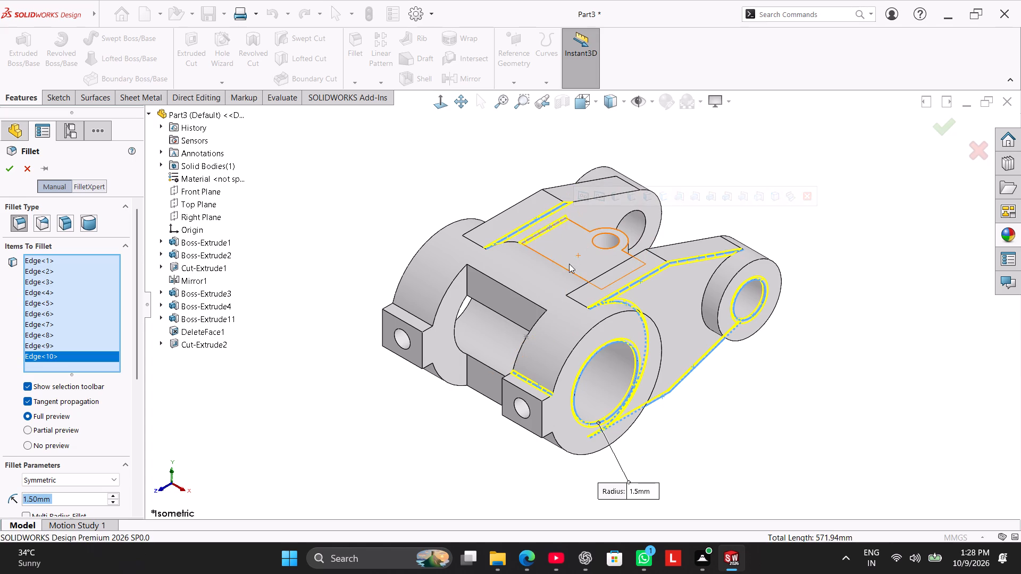
left_click(629, 254)
left_click(629, 243)
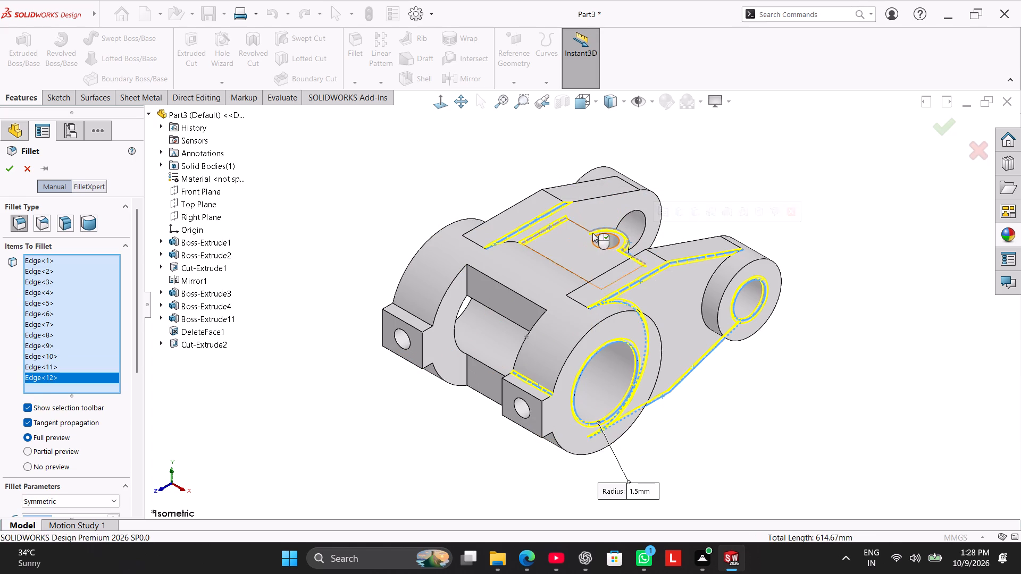
left_click(584, 230)
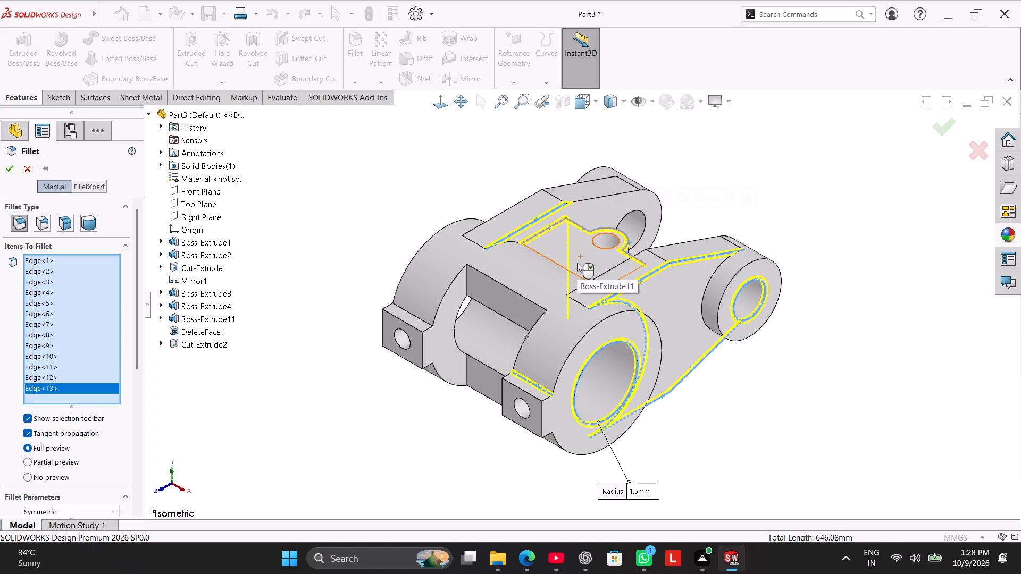
Add the ring slot's upper and far-side edges and the far tab's upper root and inner side edges to the fillet.
left_click(532, 301)
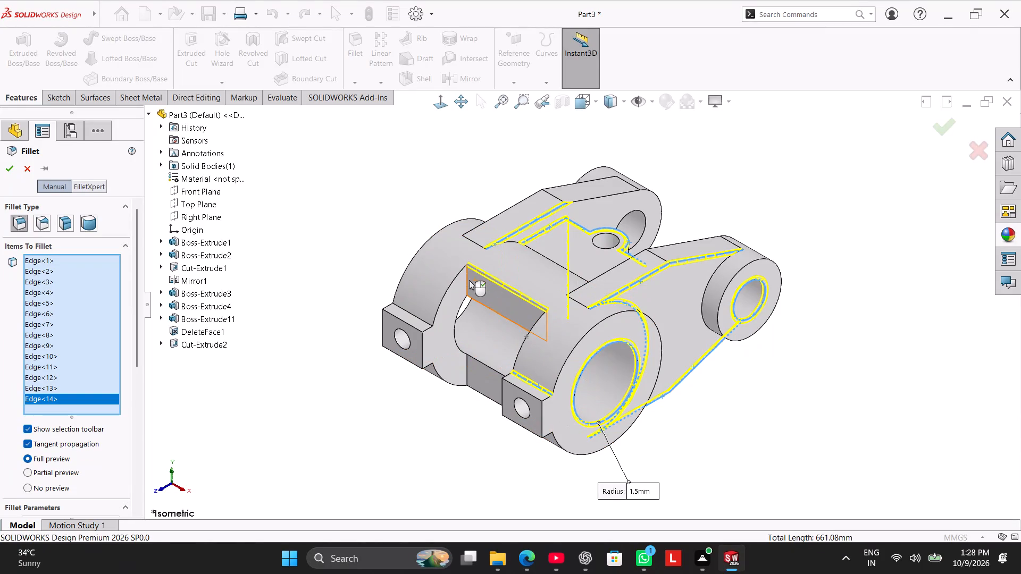
left_click(457, 277)
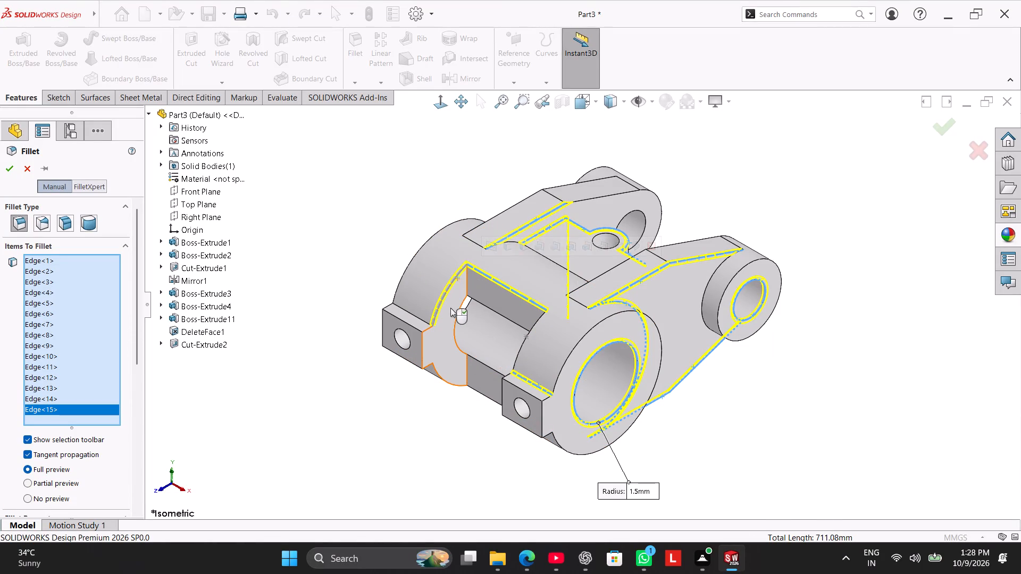
left_click(430, 327)
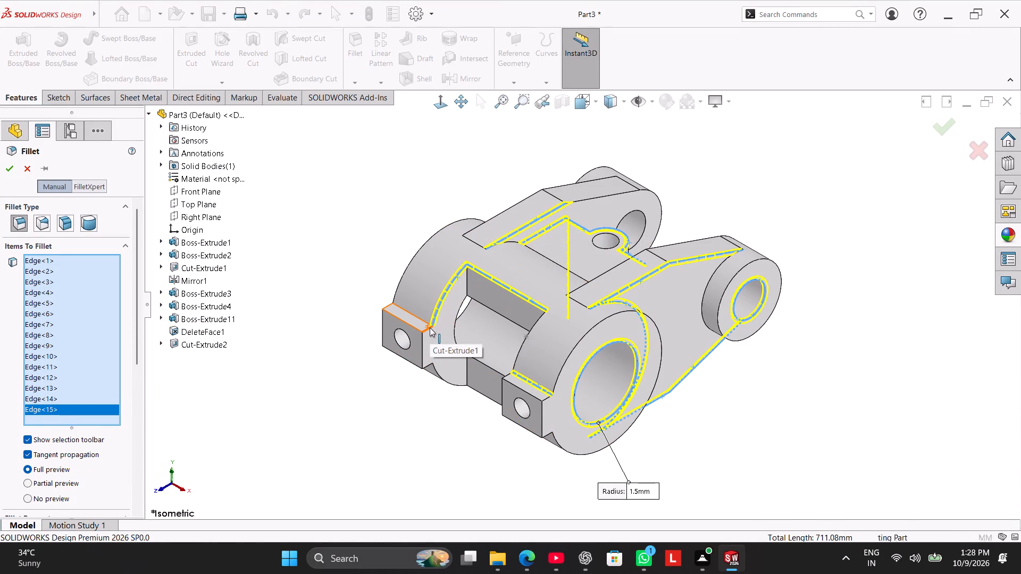
left_click(409, 313)
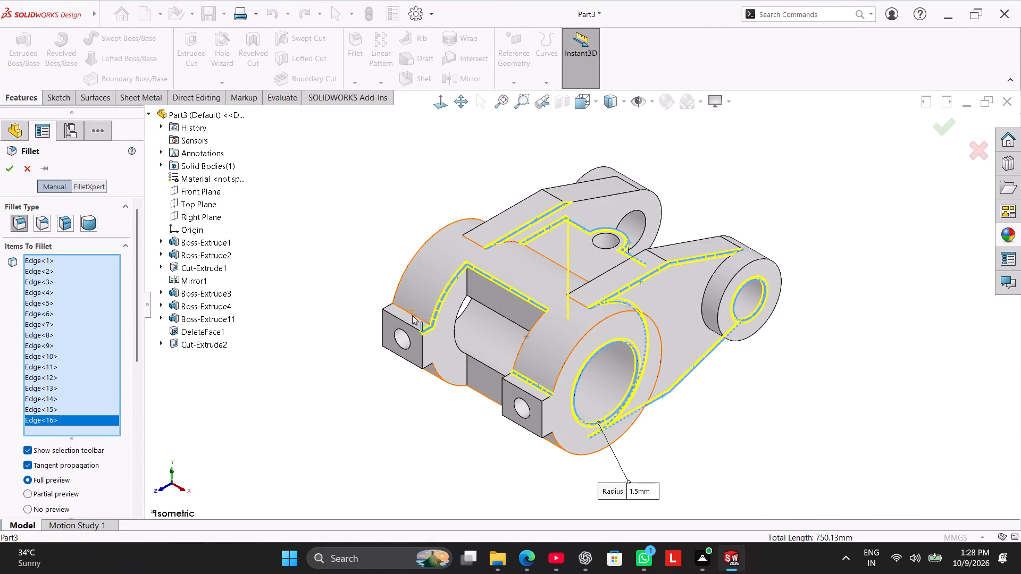
left_click(423, 356)
left_click(430, 366)
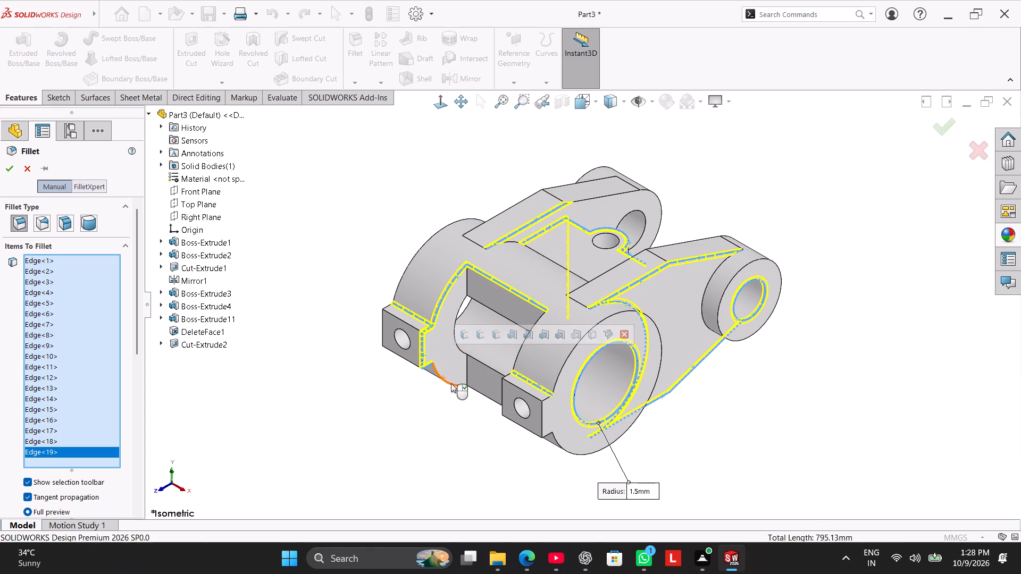
left_click(451, 383)
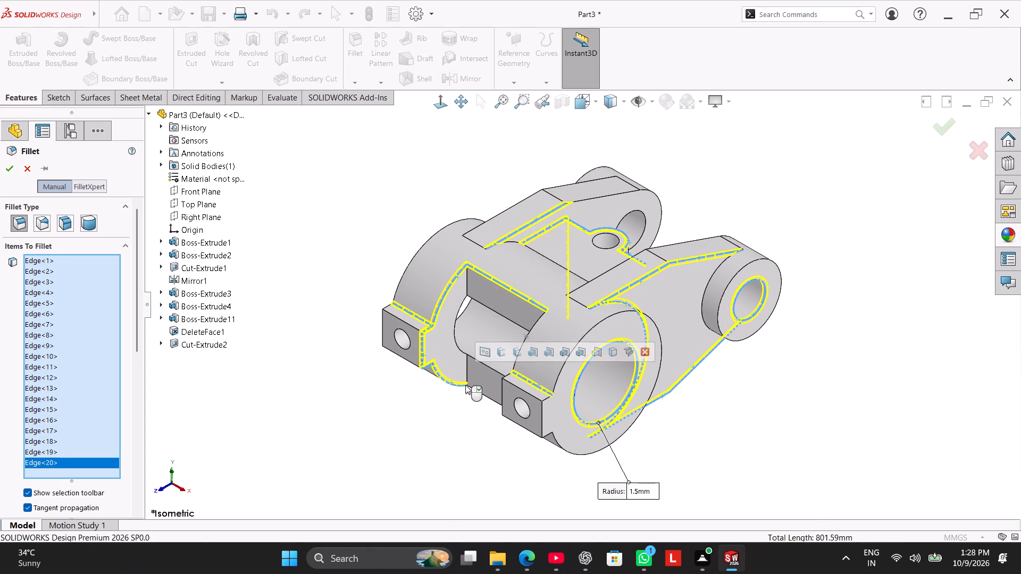
left_click(467, 369)
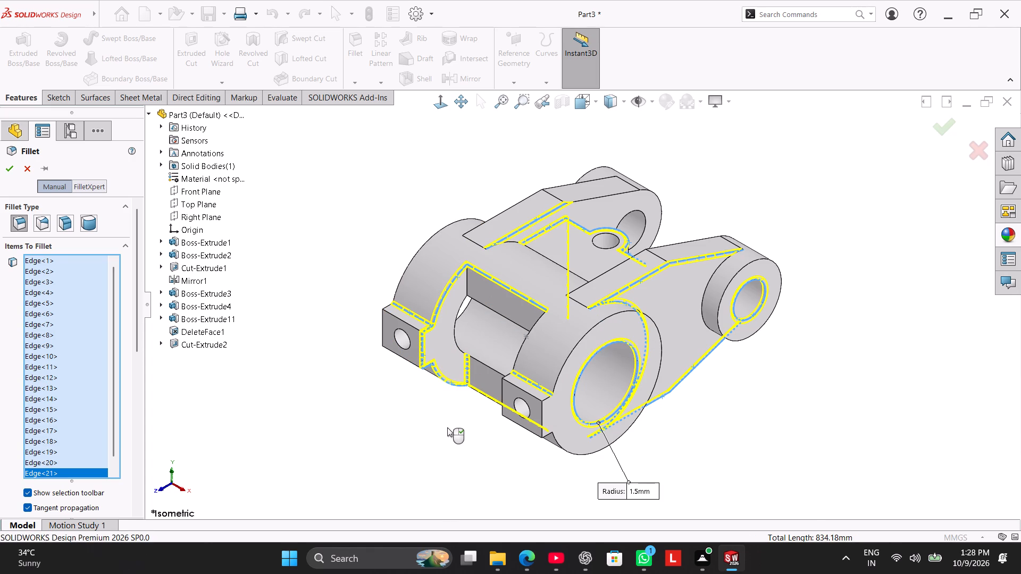
Add the far web's inner edge around its rounded end and the near web's matching inner edges to the fillet.
middle_click_drag(447, 427, 489, 286)
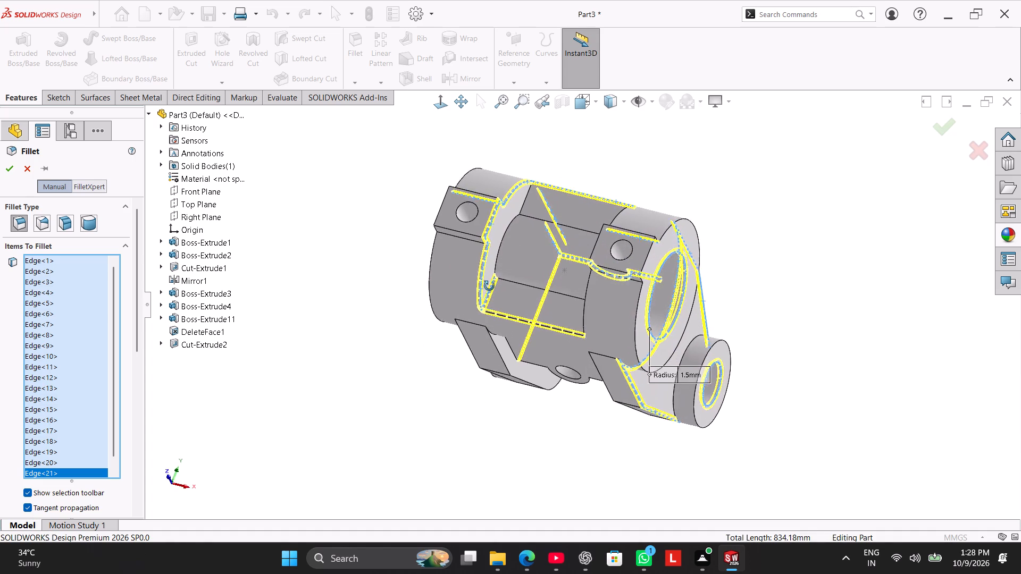
middle_click_drag(489, 286, 497, 273)
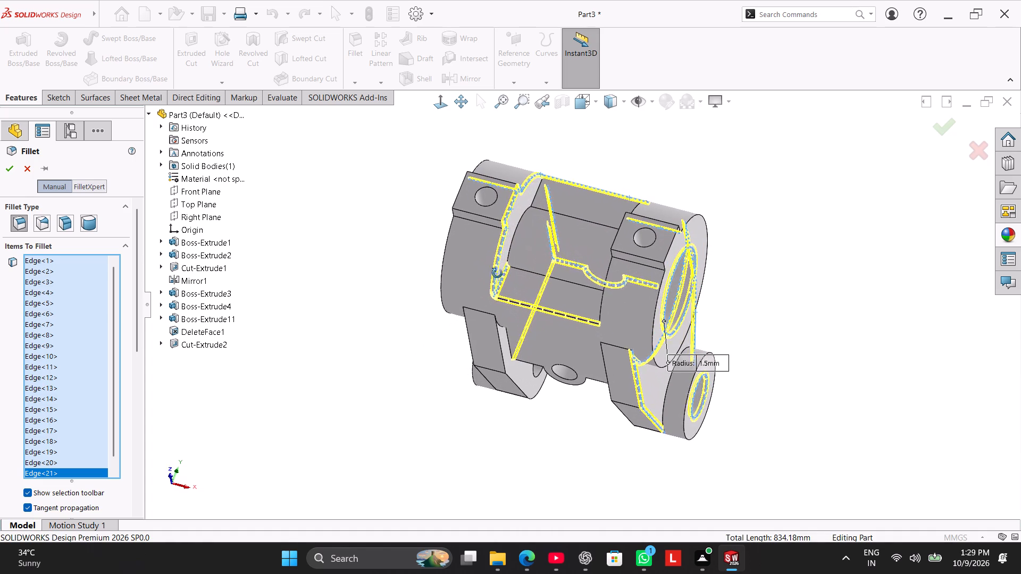
middle_click_drag(497, 273, 497, 268)
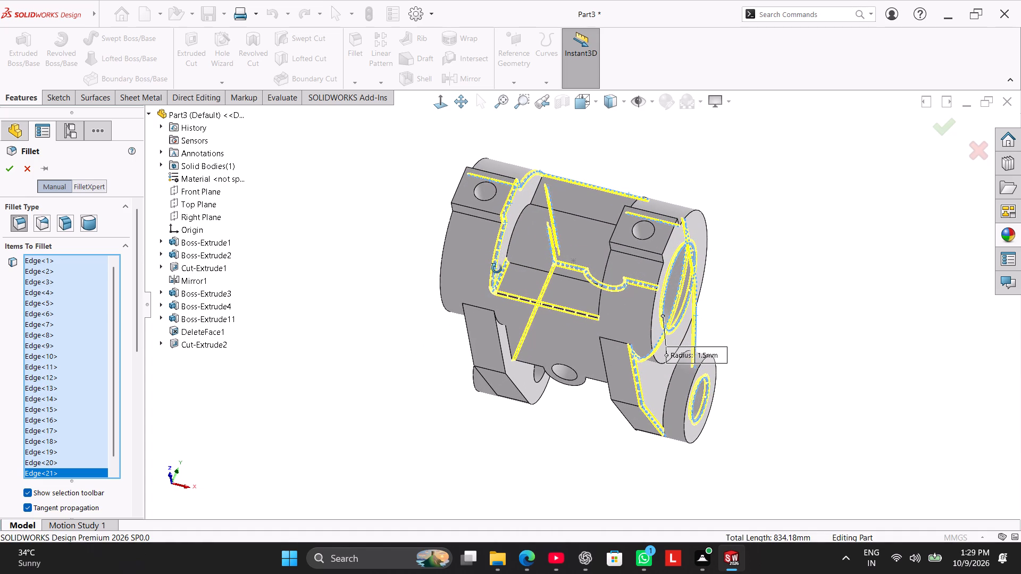
middle_click_drag(497, 268, 414, 347)
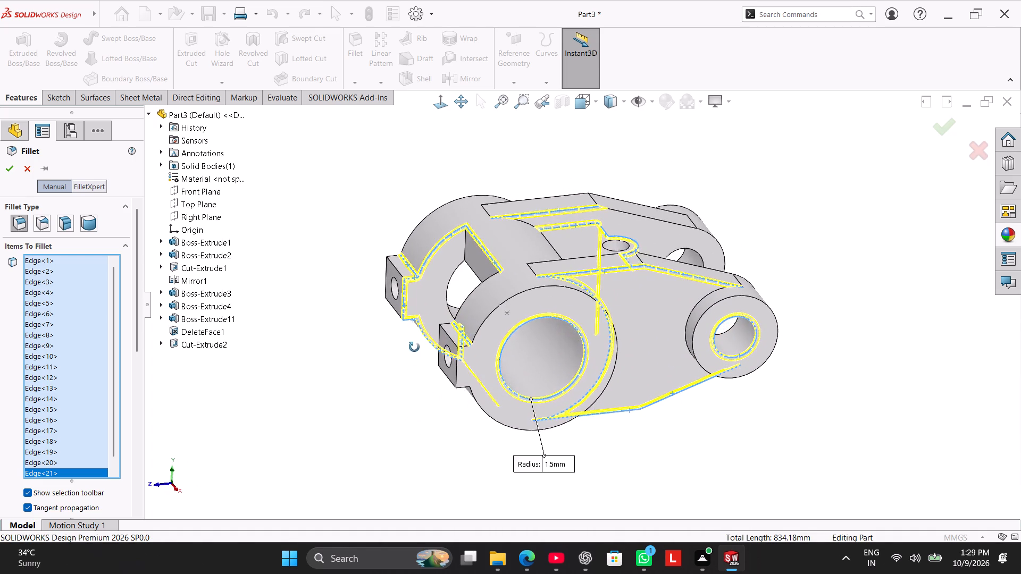
middle_click_drag(414, 347, 400, 434)
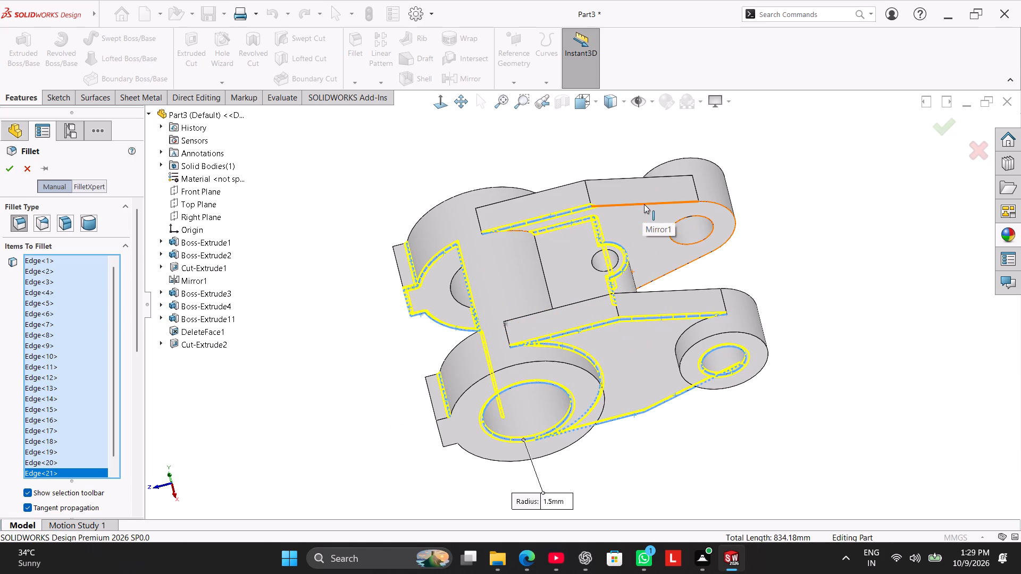
left_click(649, 202)
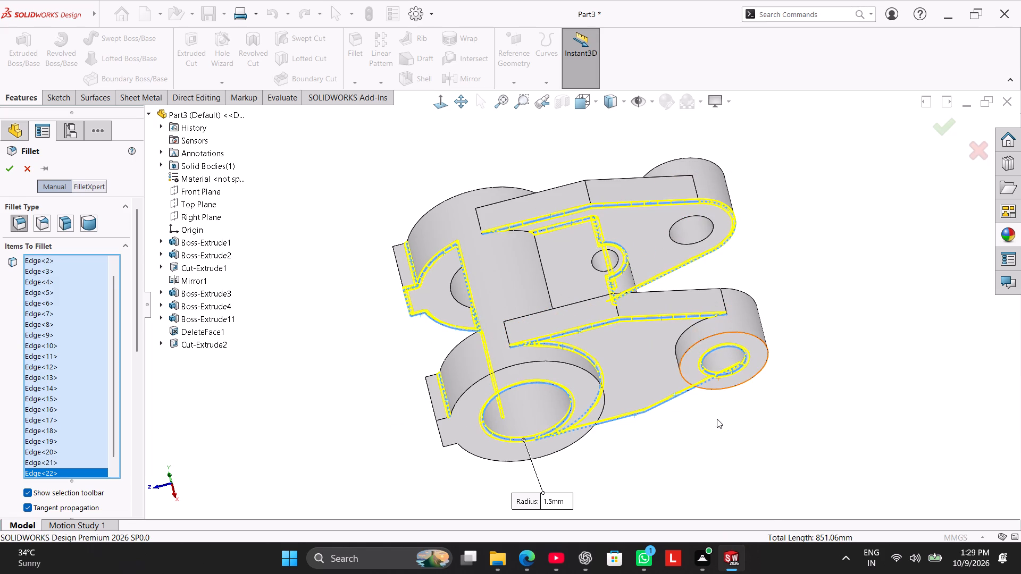
middle_click_drag(769, 251, 790, 413)
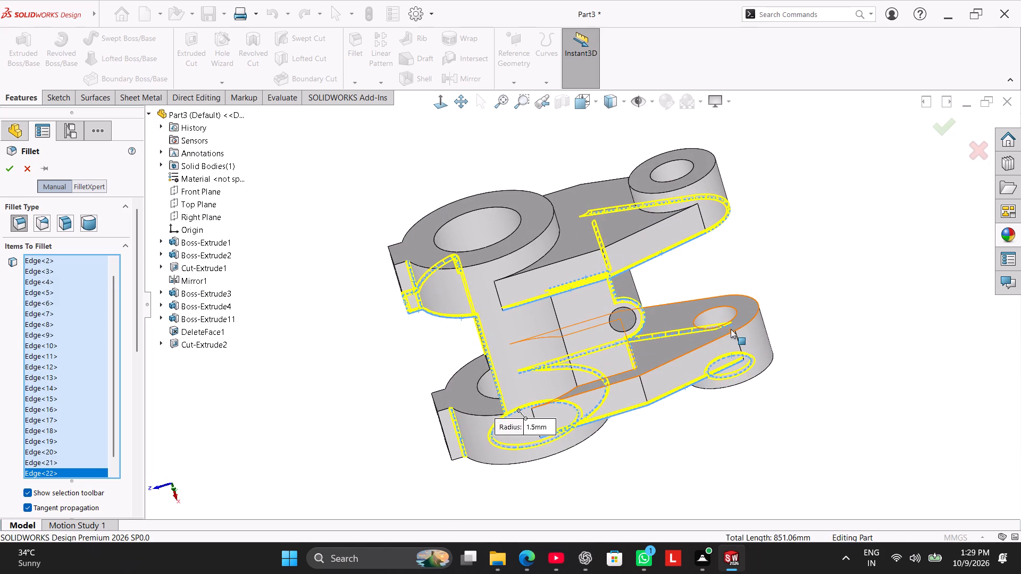
left_click(742, 326)
middle_click_drag(731, 441, 756, 332)
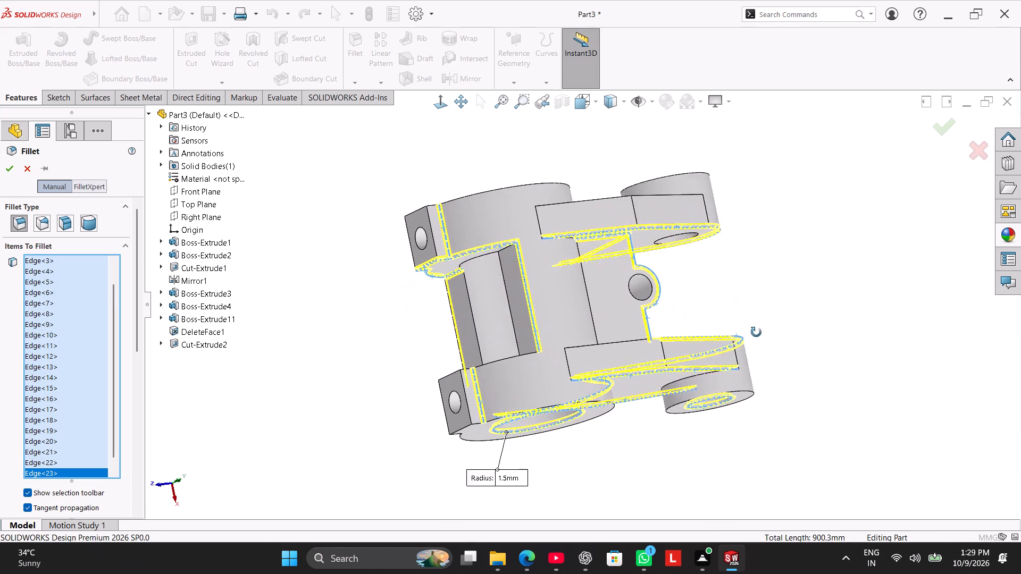
middle_click_drag(756, 332, 755, 434)
left_click(622, 386)
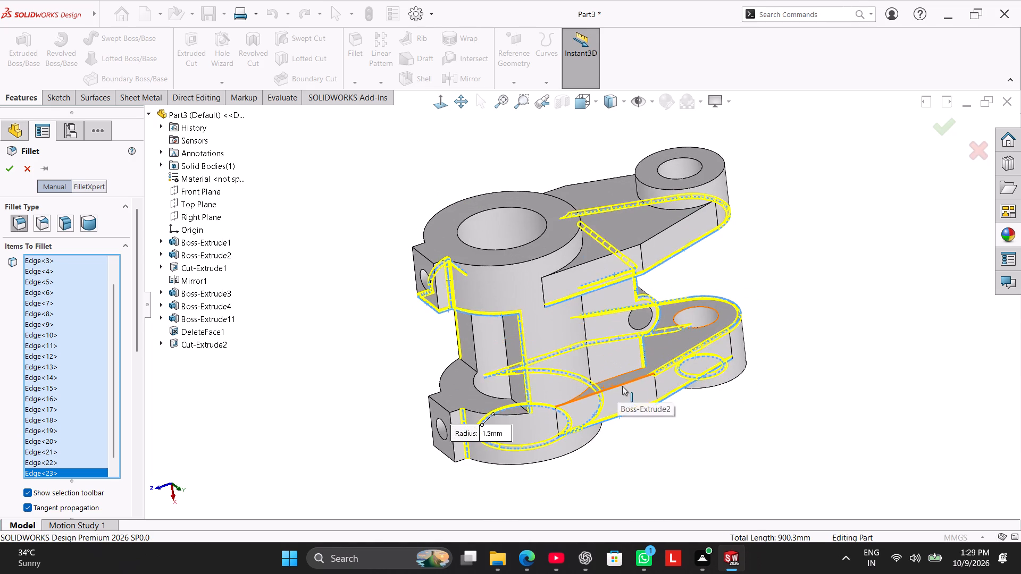
Add the near web's lower inner edge beside the ring and its underside joint with the cross-piece to the fillet.
middle_click_drag(660, 437, 497, 529)
scroll(542, 502, "up", 1)
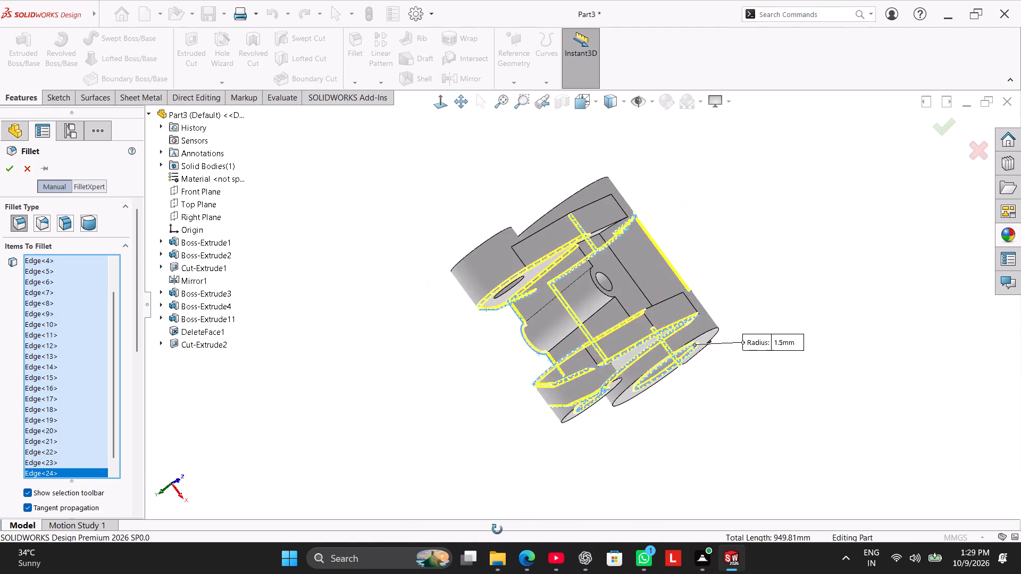
middle_click_drag(497, 529, 497, 529)
middle_click_drag(688, 421, 668, 489)
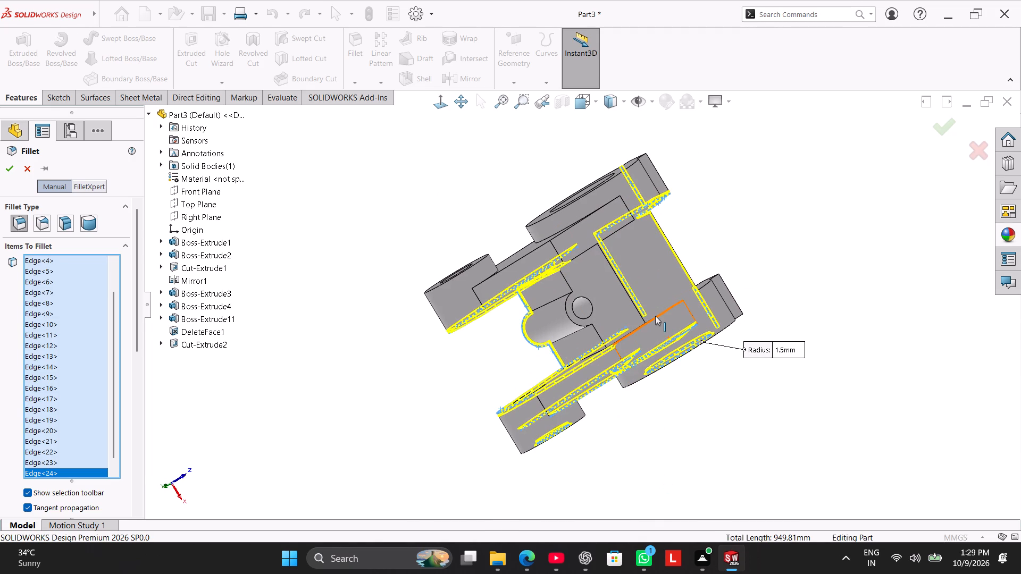
left_click(655, 316)
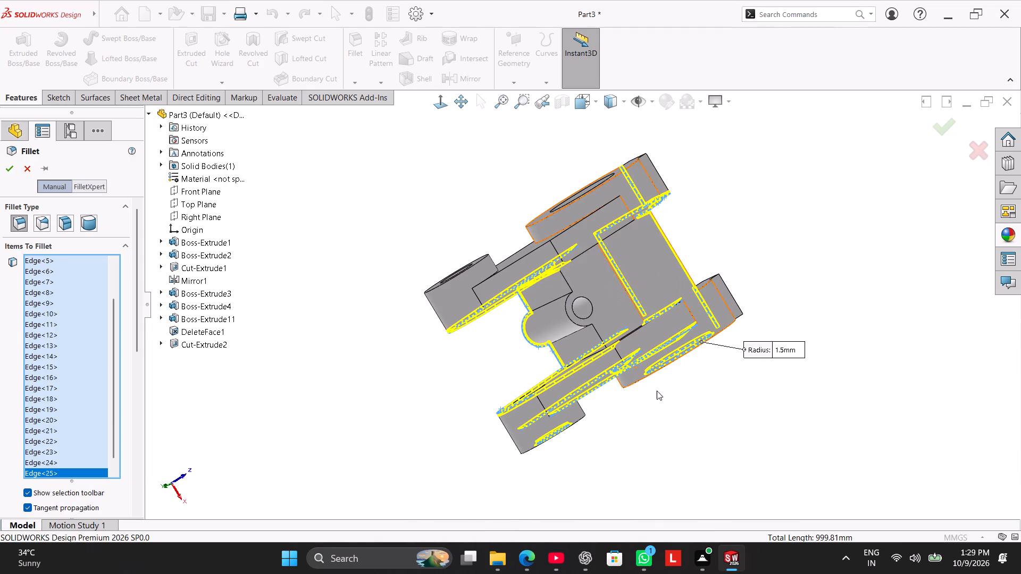
middle_click_drag(656, 391, 618, 369)
scroll(620, 390, "down", 4)
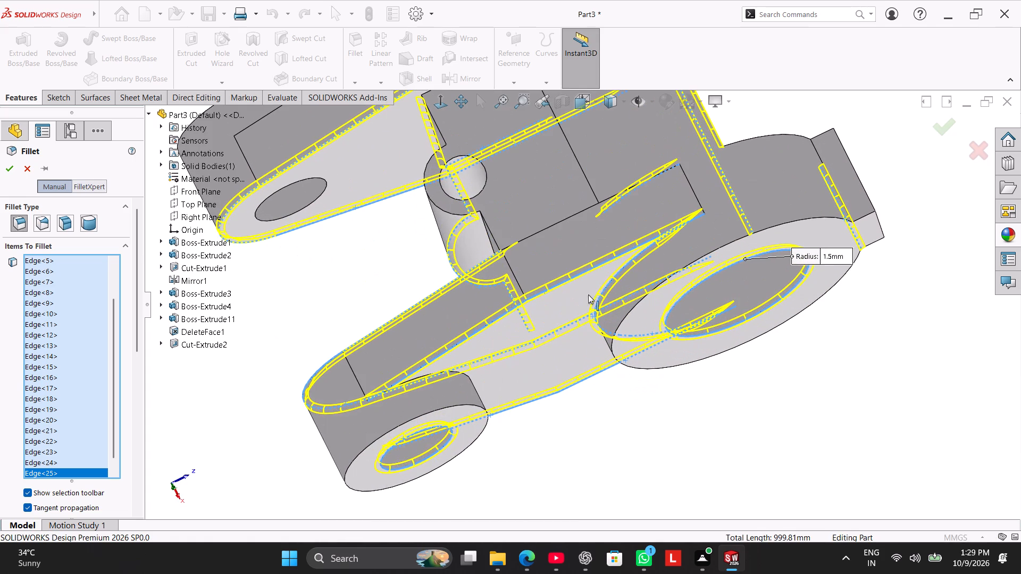
scroll(576, 272, "up", 1)
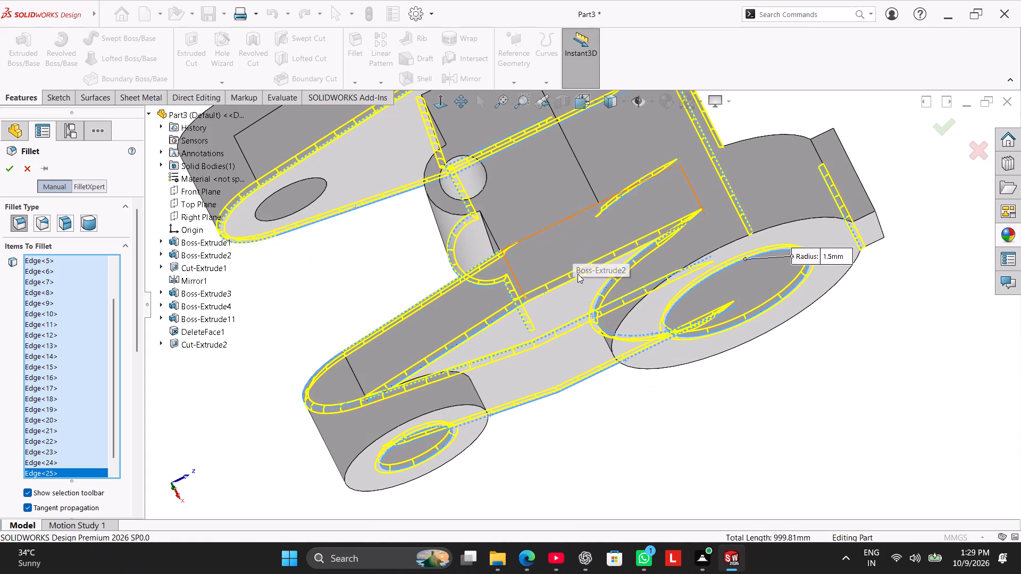
scroll(578, 274, "up", 1)
middle_click_drag(636, 417, 676, 496)
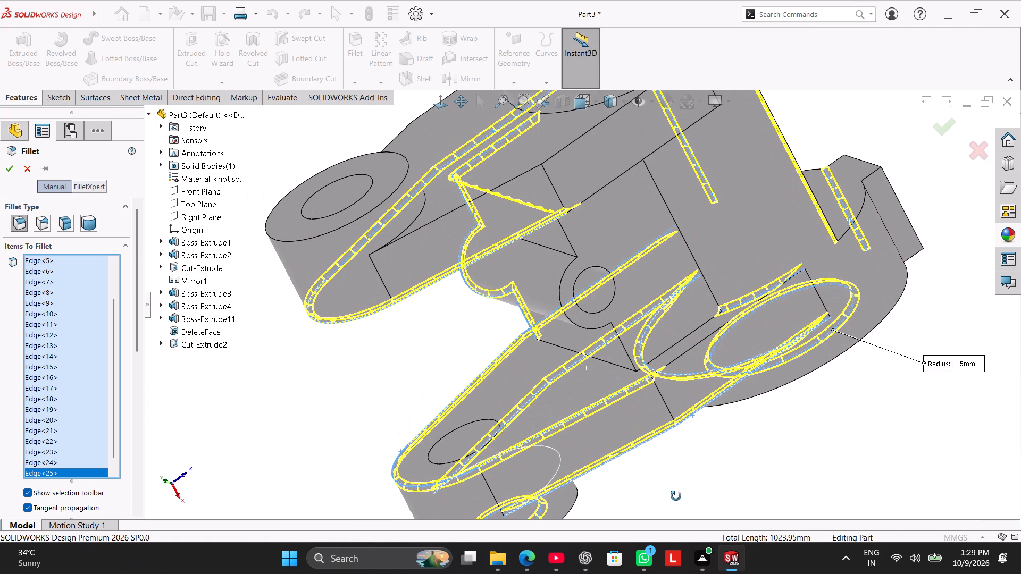
middle_click_drag(676, 496, 676, 497)
left_click(702, 343)
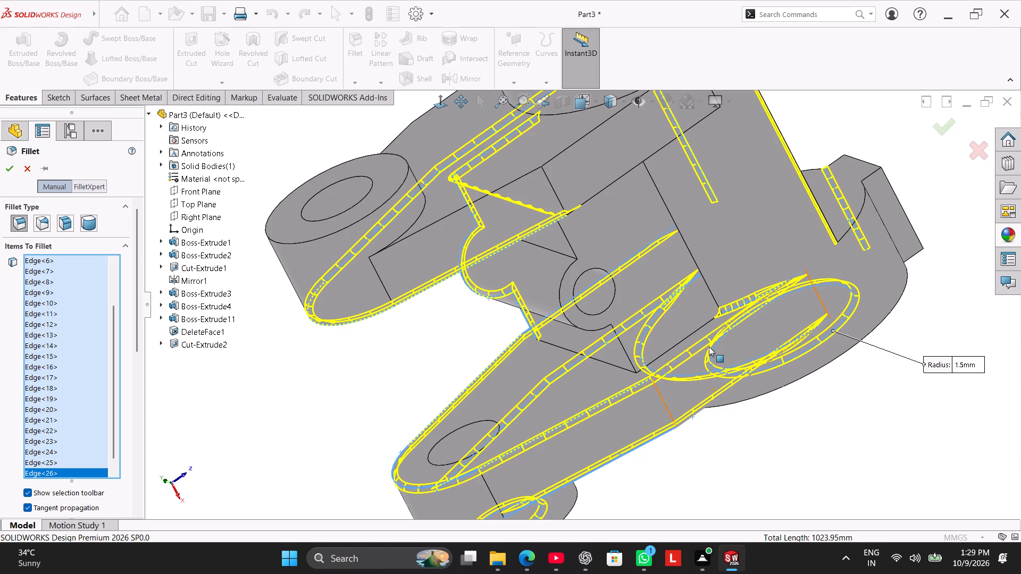
Add the far web's underside edges beside the ring and its lower joint with the cross-piece to the fillet.
scroll(709, 347, "up", 3)
middle_click_drag(651, 198, 629, 91)
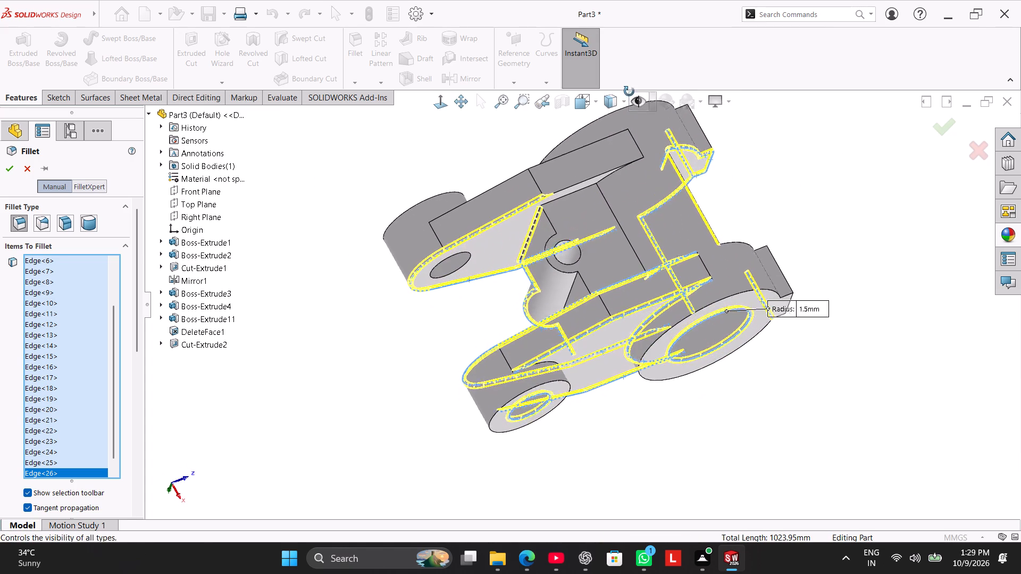
middle_click_drag(629, 91, 626, 85)
left_click(610, 167)
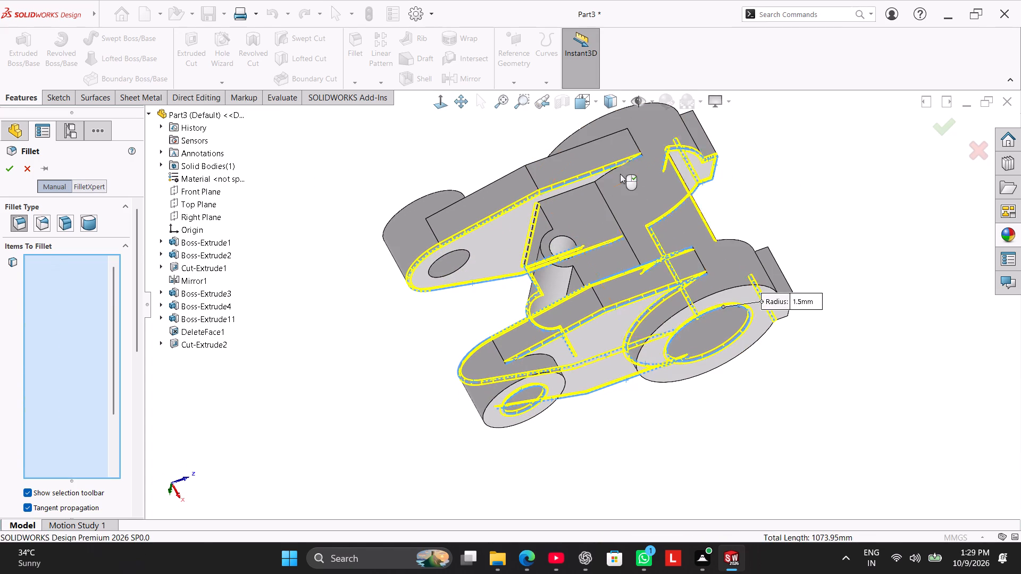
left_click(614, 170)
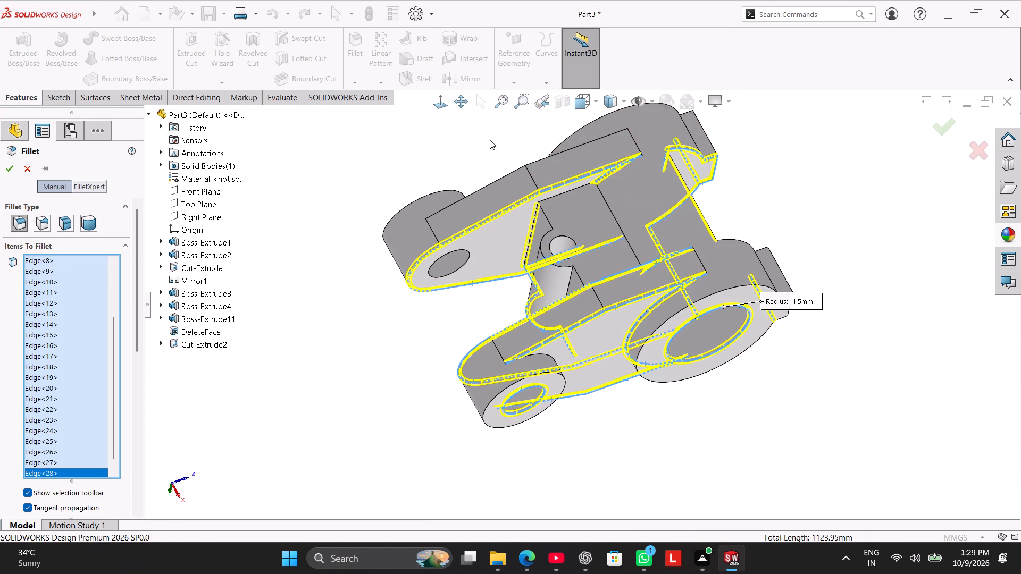
middle_click_drag(490, 140, 545, 227)
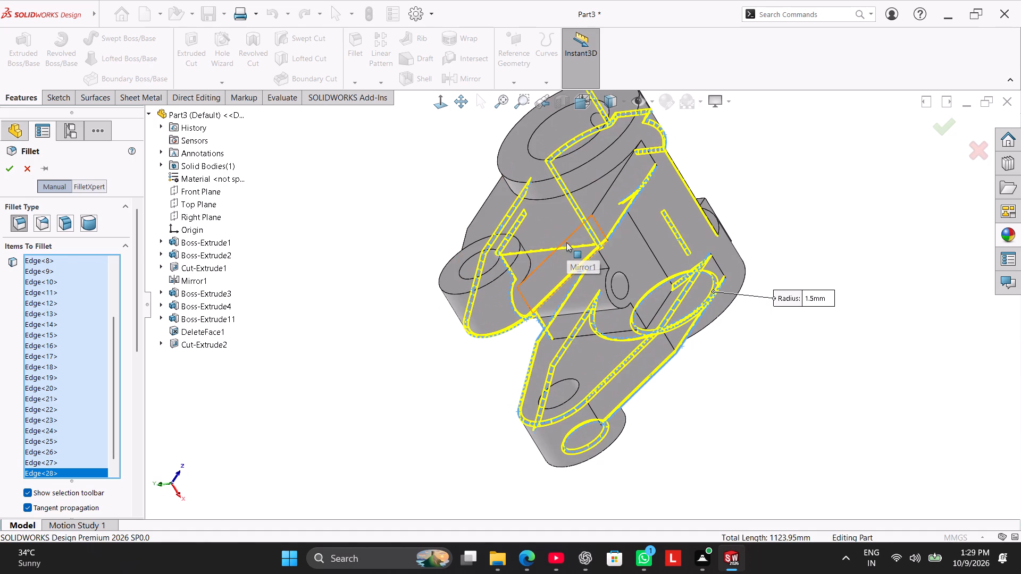
left_click(566, 240)
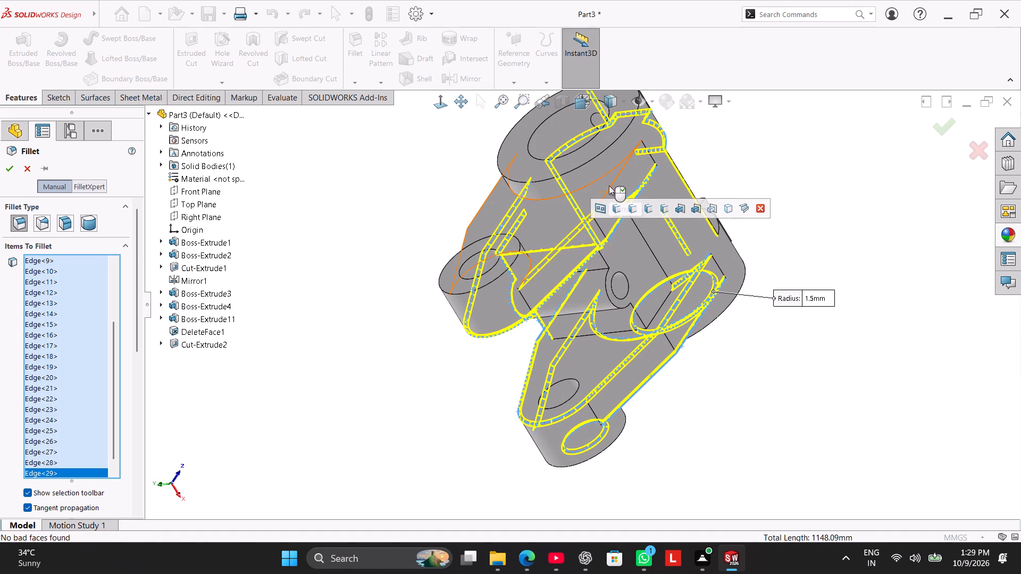
left_click(610, 185)
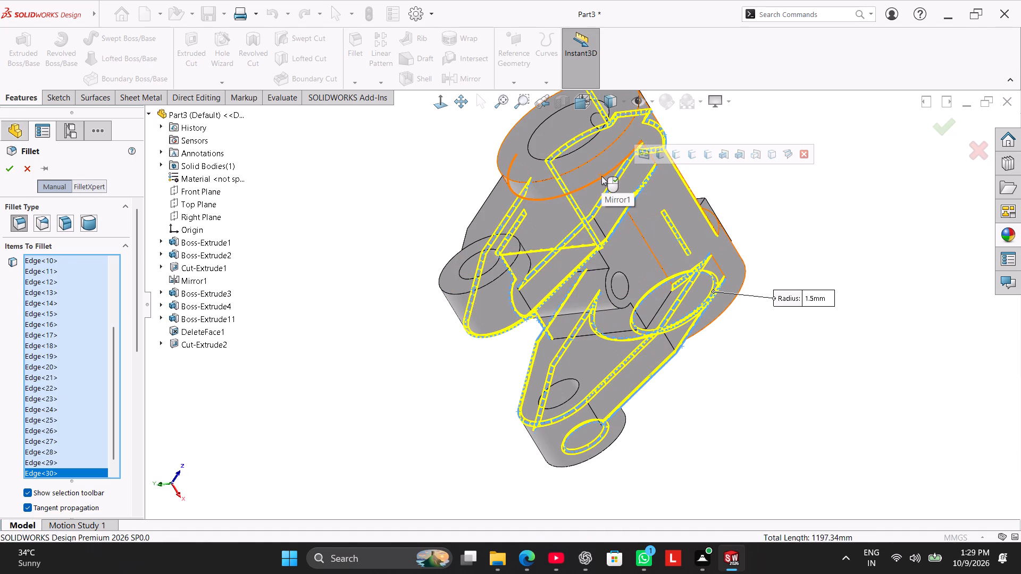
left_click(601, 176)
Add the far web's outer joint edges, the near end boss's joint with its web, and the near web's upper cross-piece joint to the fillet.
middle_click_drag(476, 201, 425, 242)
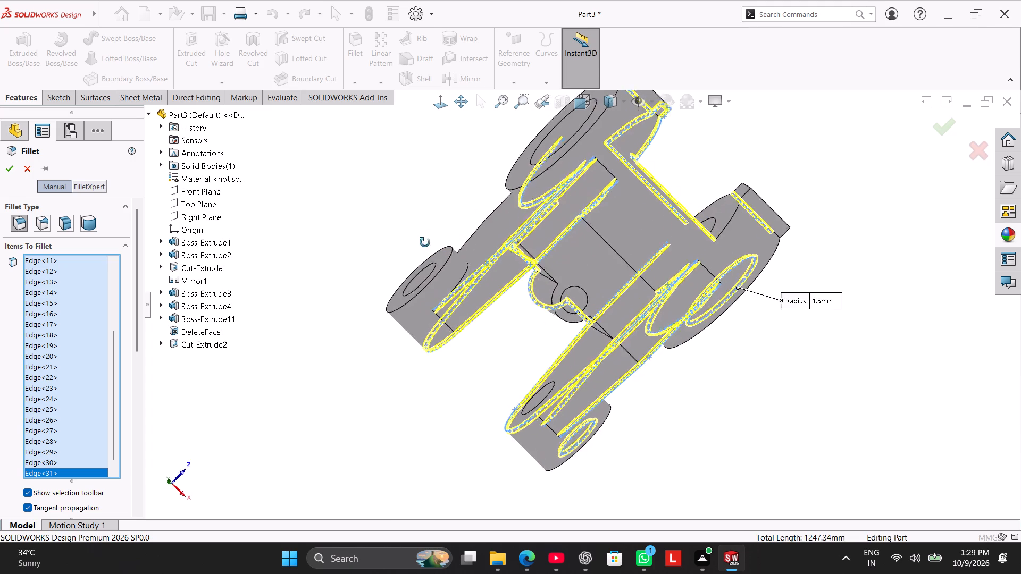
middle_click_drag(425, 242, 411, 315)
left_click(465, 267)
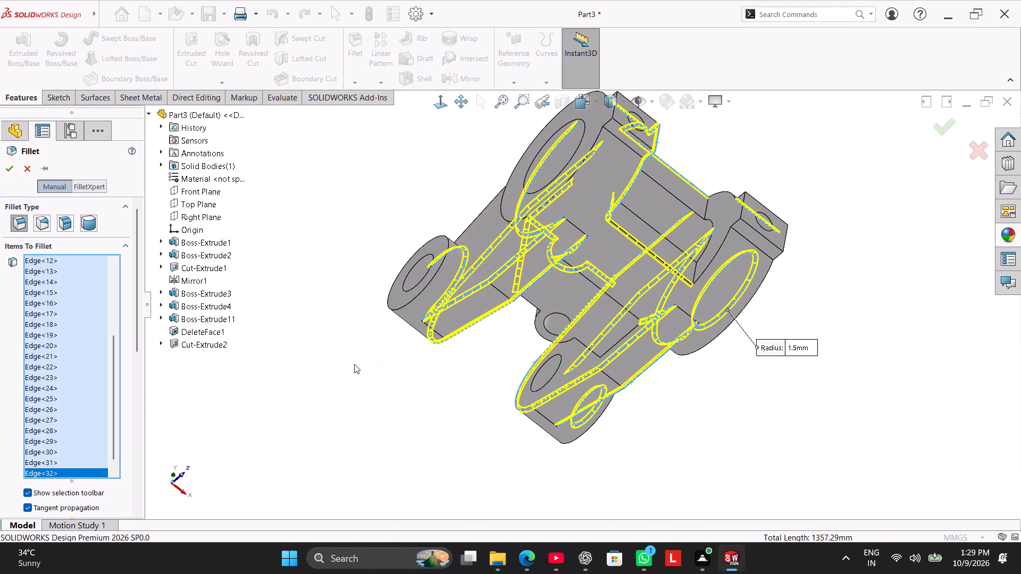
middle_click_drag(353, 367, 500, 217)
right_click_drag(361, 343, 497, 215)
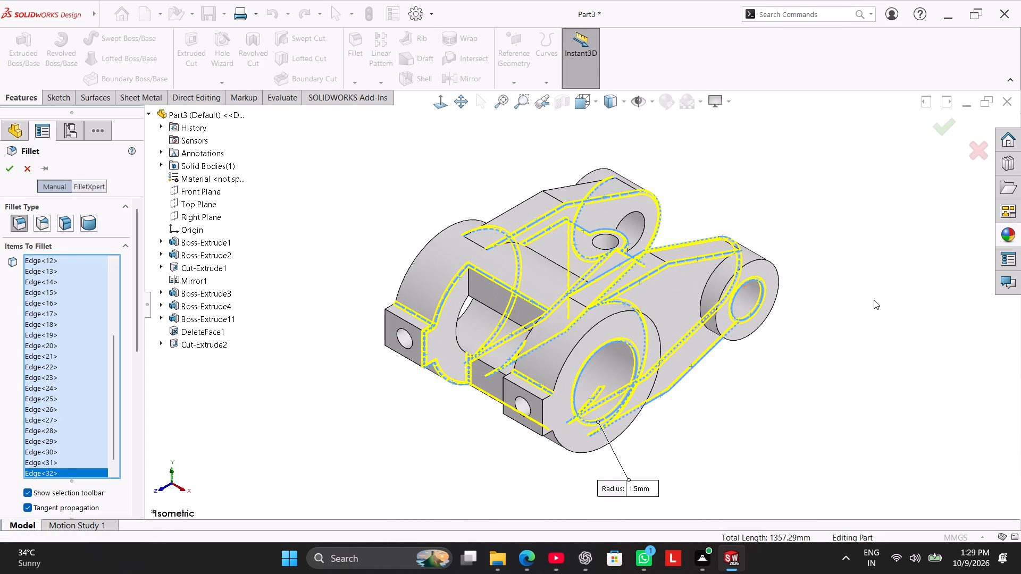
left_click(709, 277)
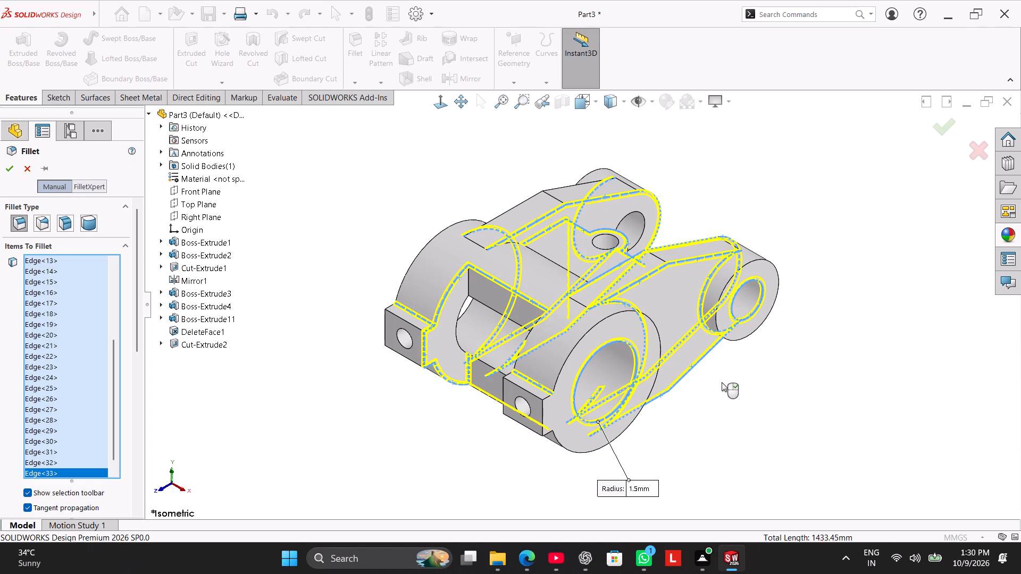
left_click(520, 242)
middle_click_drag(376, 226, 426, 336)
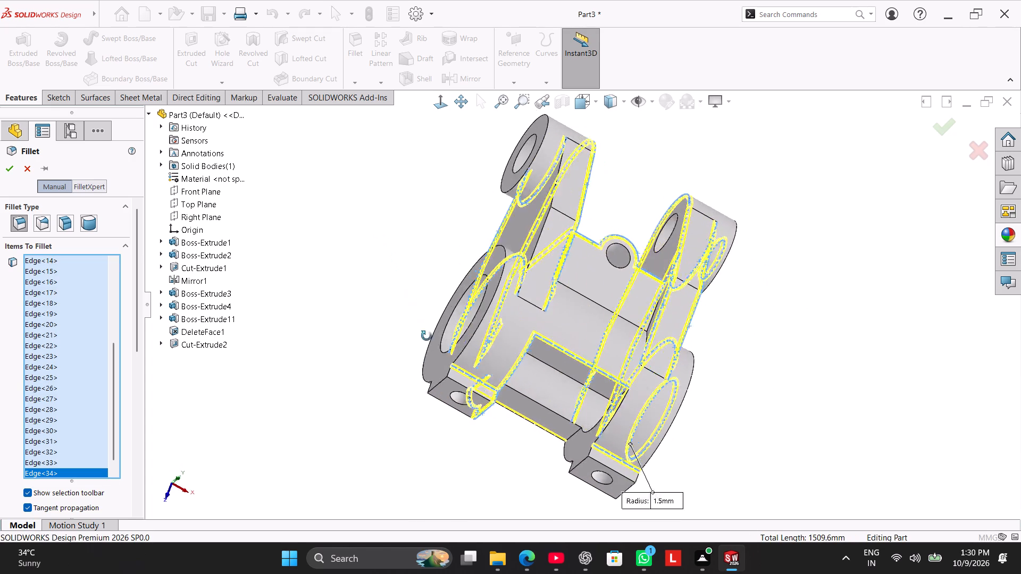
middle_click_drag(426, 336, 439, 364)
left_click(664, 351)
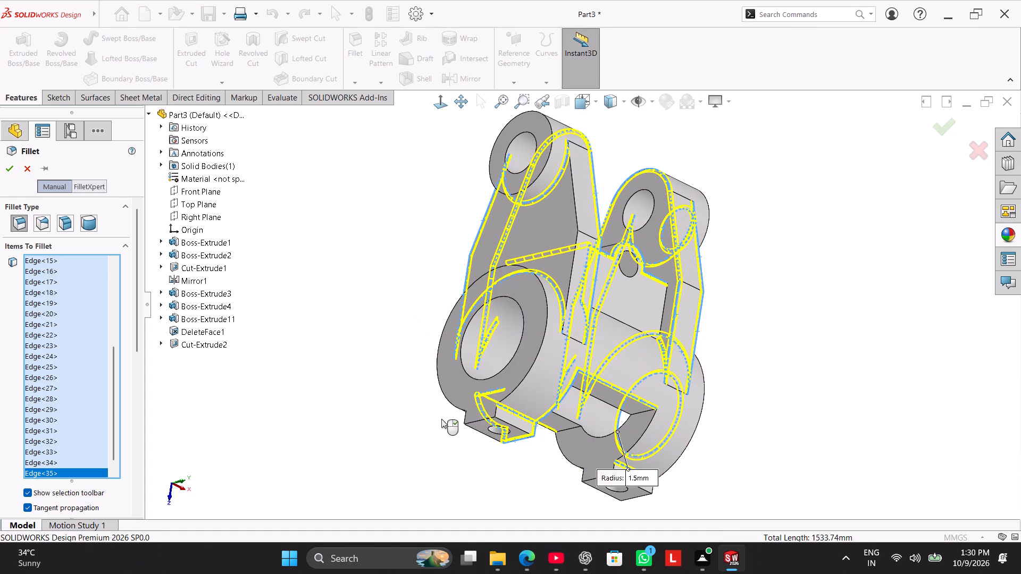
Add three inner corner edges at the ends of the ring's slot to the fillet and complete it at 1.5 mm radius.
middle_click_drag(420, 422, 345, 277)
scroll(420, 422, "up", 1)
left_click(490, 325)
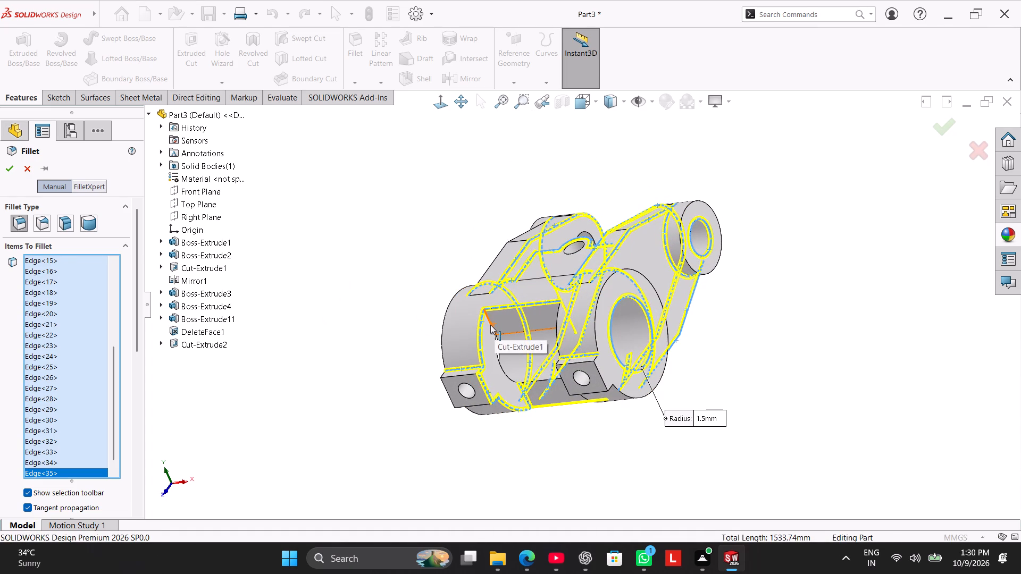
middle_click_drag(400, 326, 470, 276)
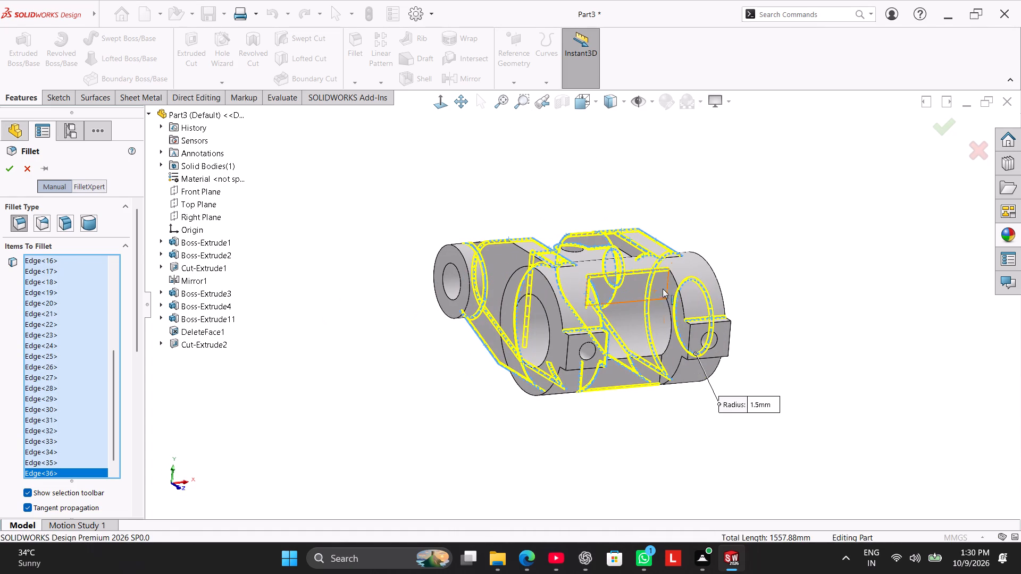
left_click(668, 286)
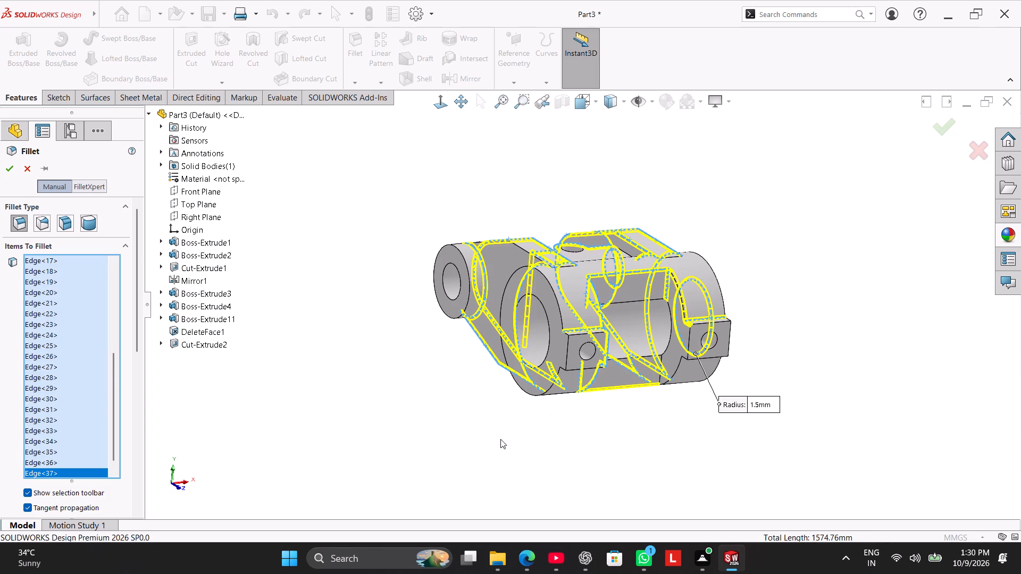
middle_click_drag(500, 439, 451, 381)
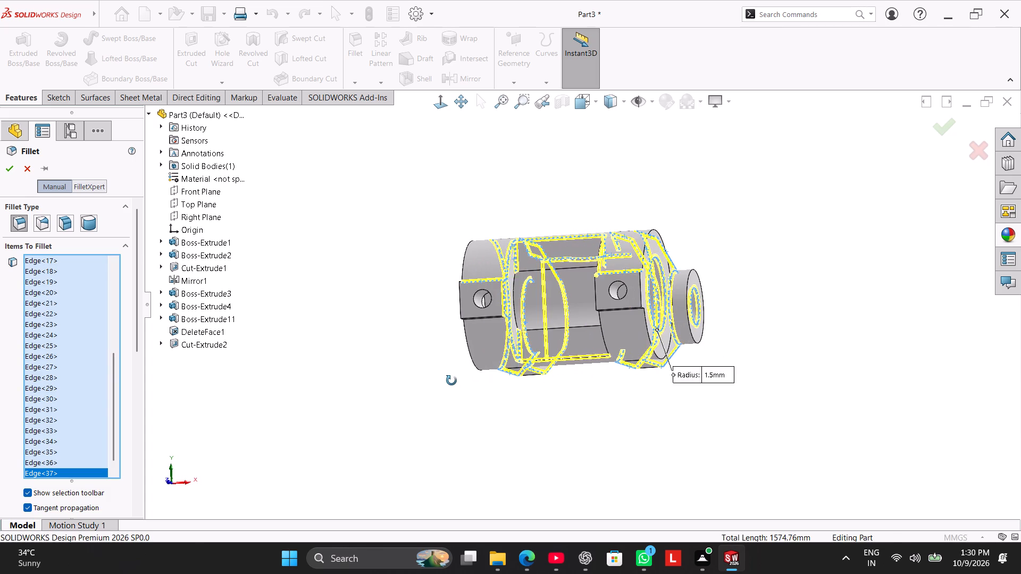
middle_click_drag(451, 381, 523, 388)
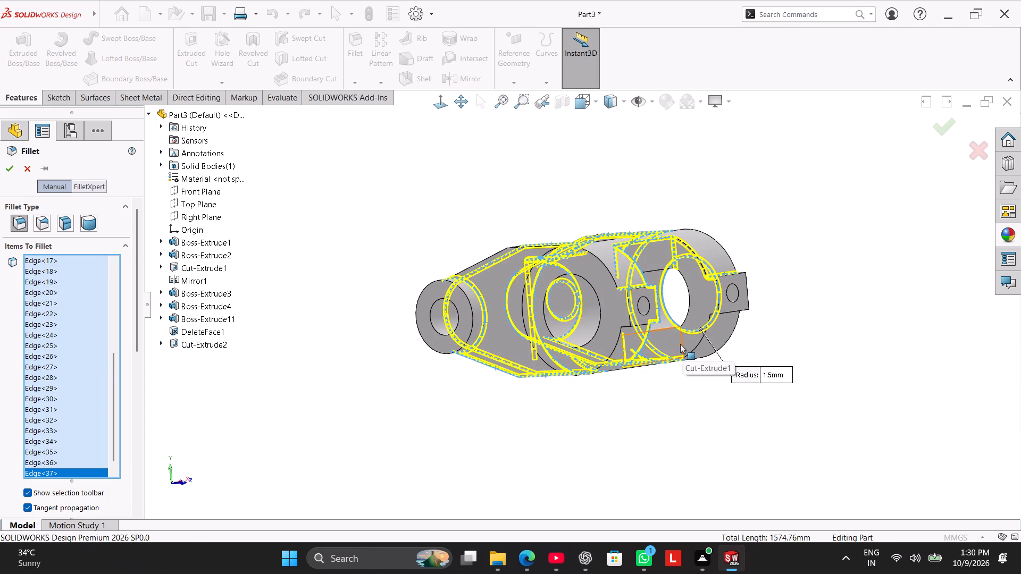
left_click(683, 344)
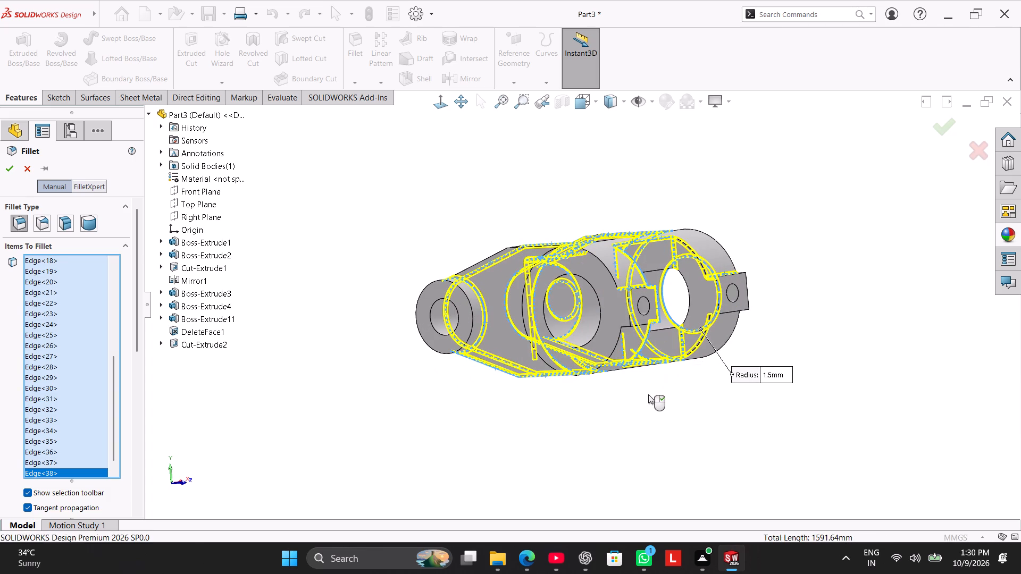
middle_click_drag(647, 395, 574, 426)
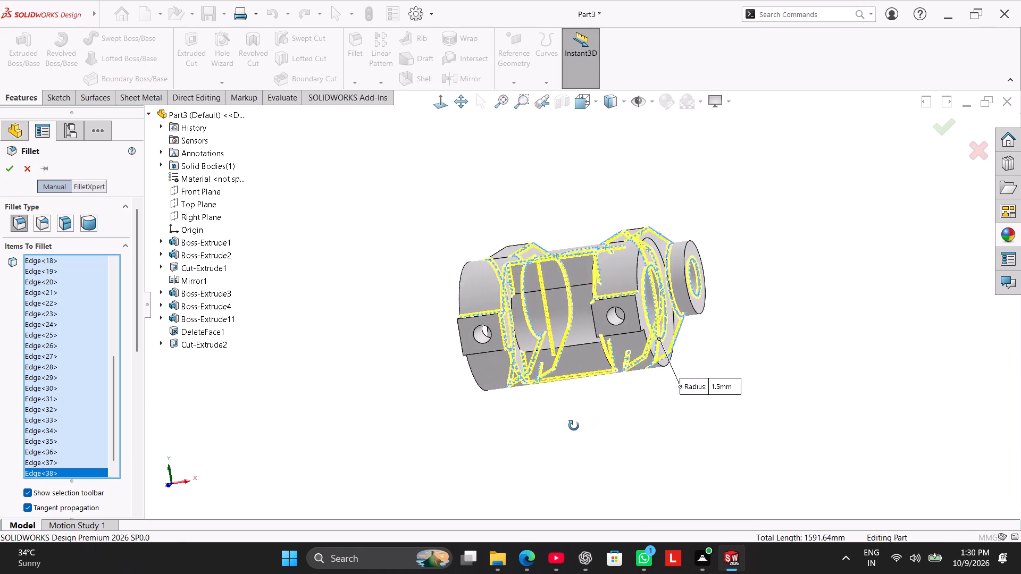
middle_click_drag(574, 426, 486, 468)
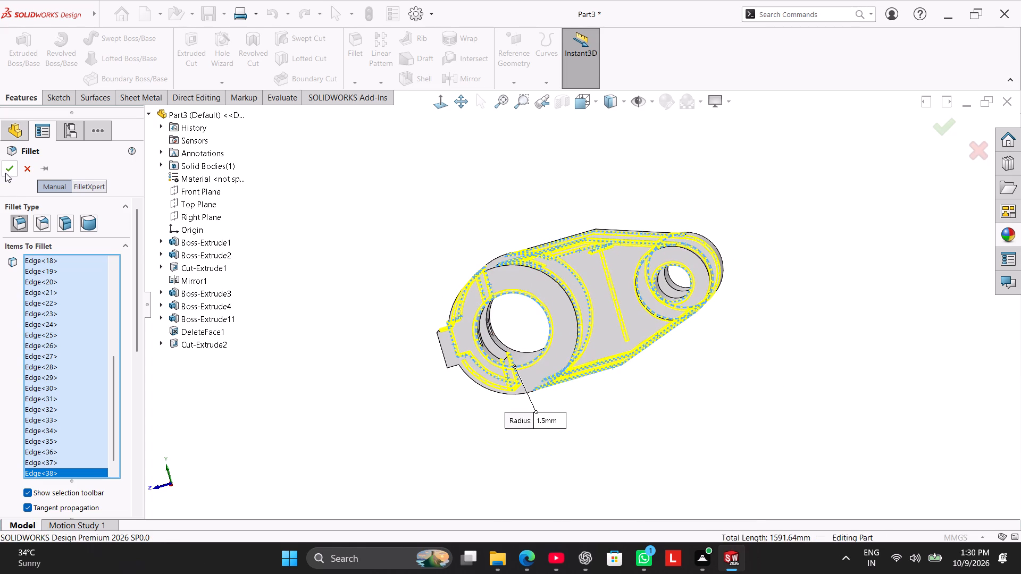
left_click(7, 171)
Examine the filleted part from several sides, including the webs, cross-piece, slot and tabs, for edges still missing a fillet.
left_click_drag(264, 232, 272, 238)
right_click_drag(286, 314, 750, 167)
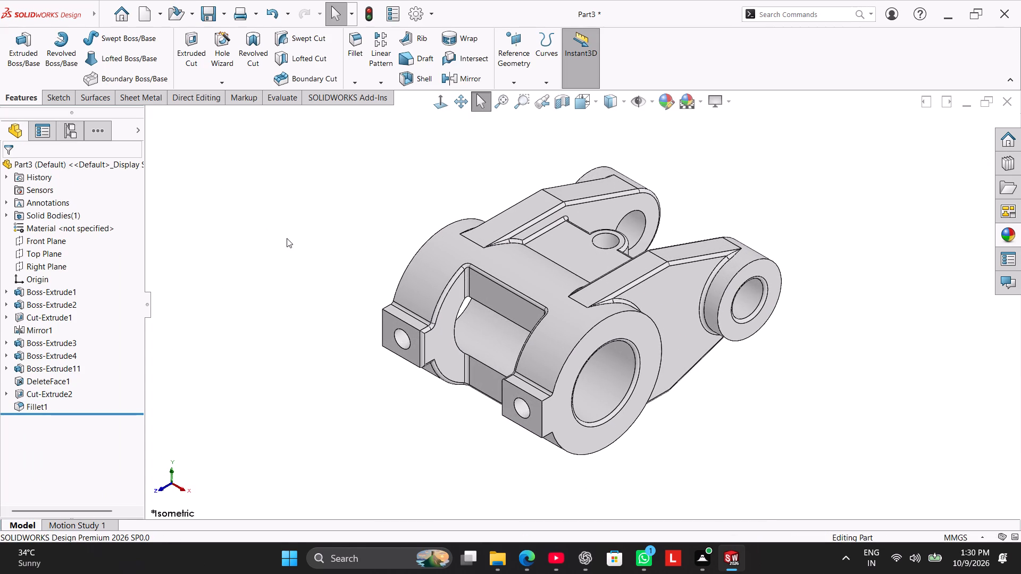
left_click(284, 238)
middle_click_drag(521, 182, 483, 288)
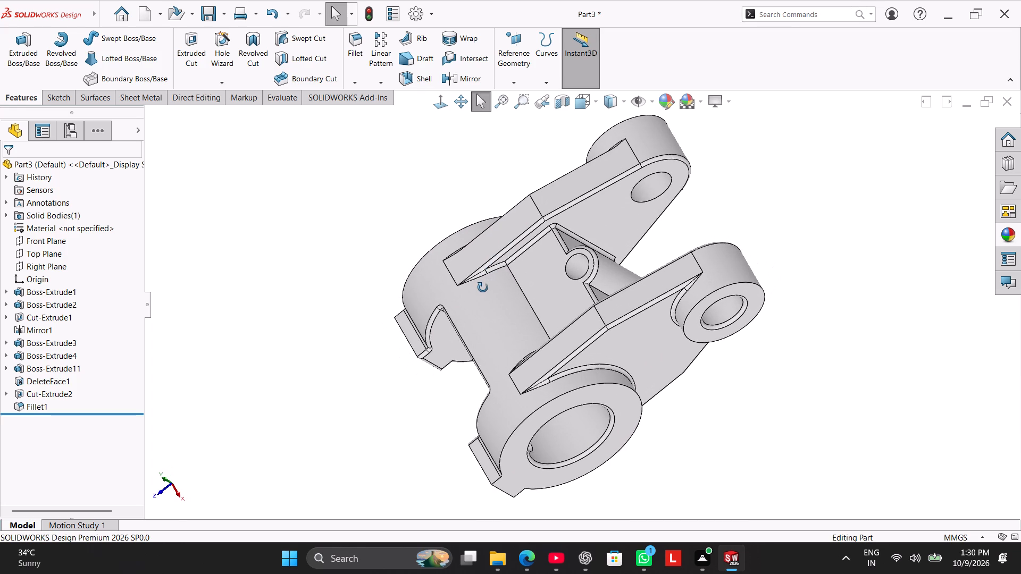
middle_click_drag(483, 288, 478, 257)
scroll(483, 206, "down", 4)
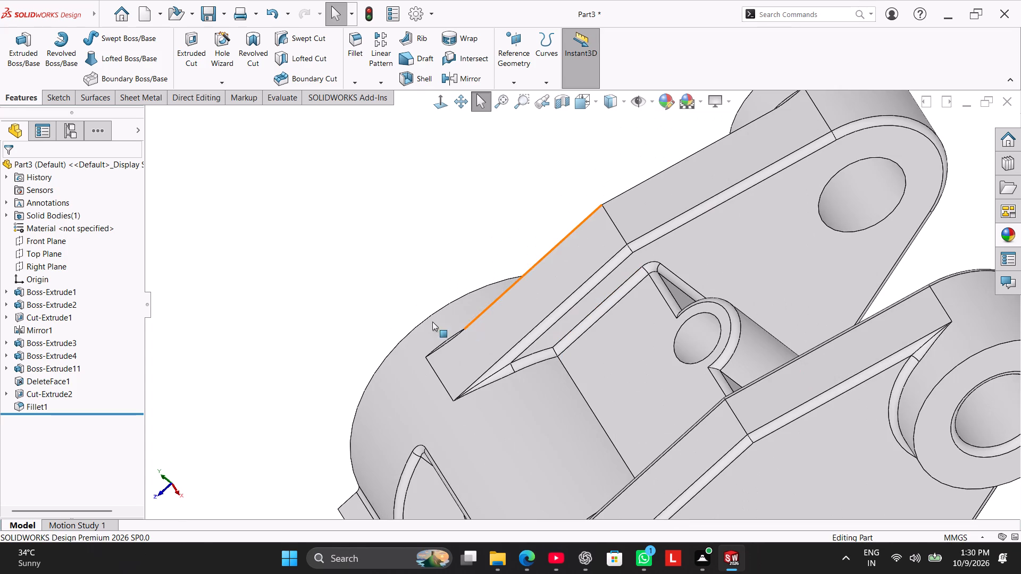
right_click_drag(373, 318, 493, 224)
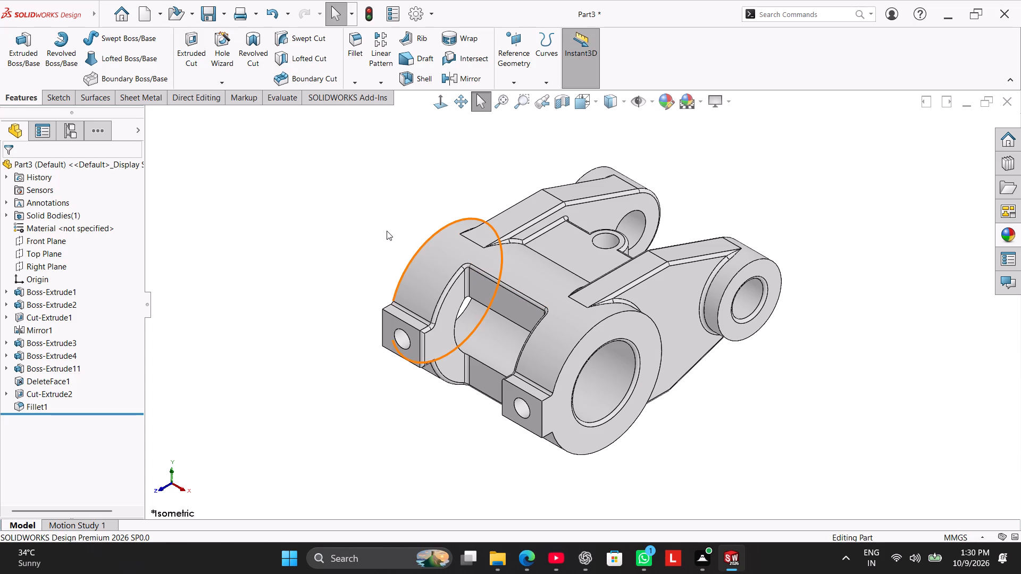
middle_click_drag(407, 259, 497, 403)
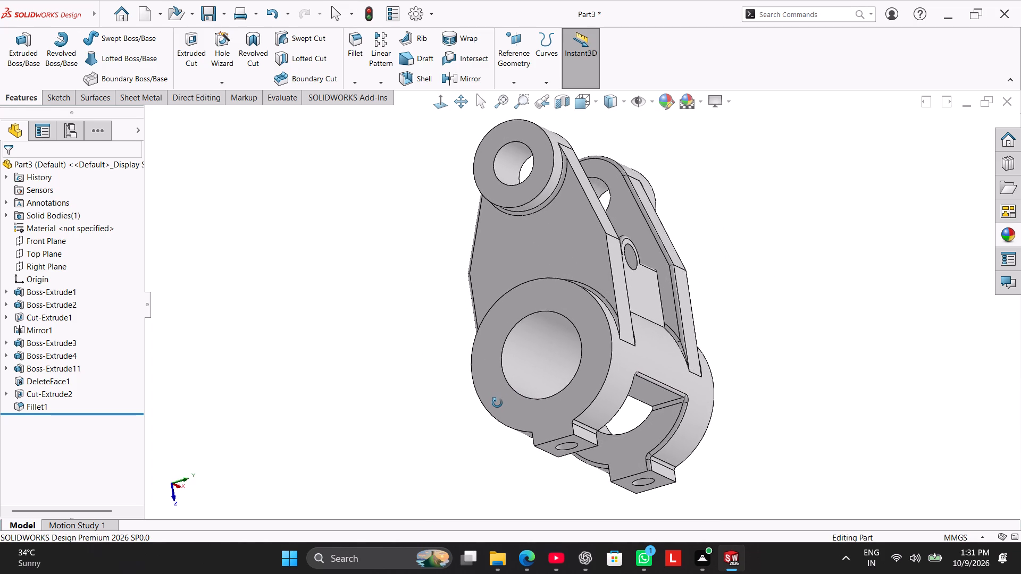
middle_click_drag(497, 403, 506, 438)
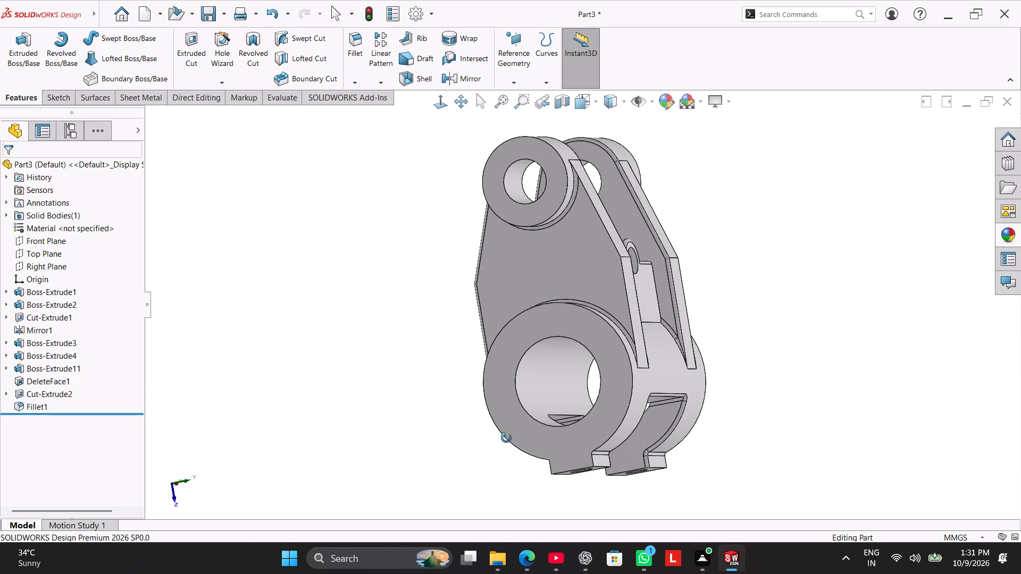
middle_click_drag(506, 438, 387, 348)
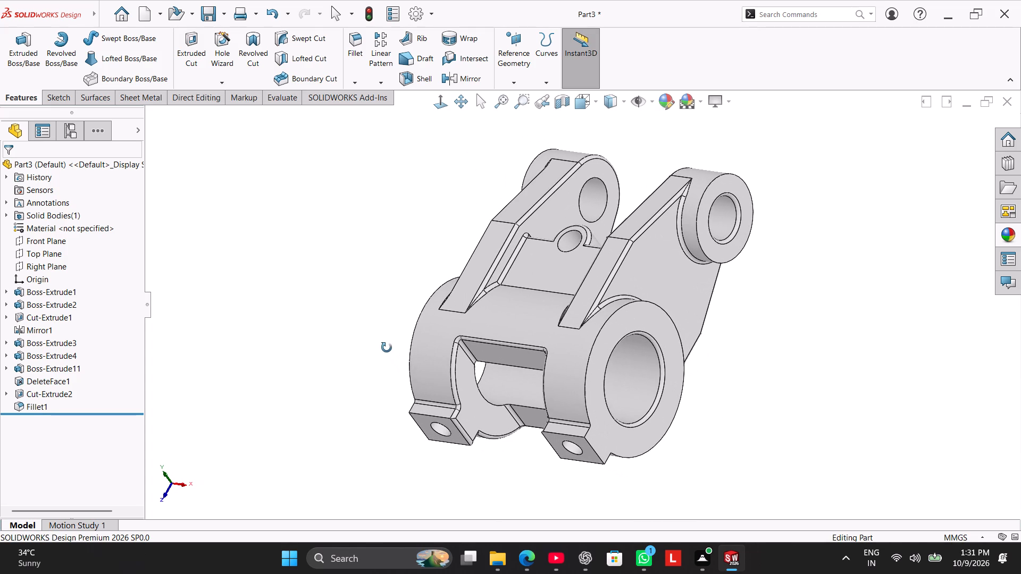
middle_click_drag(387, 348, 387, 348)
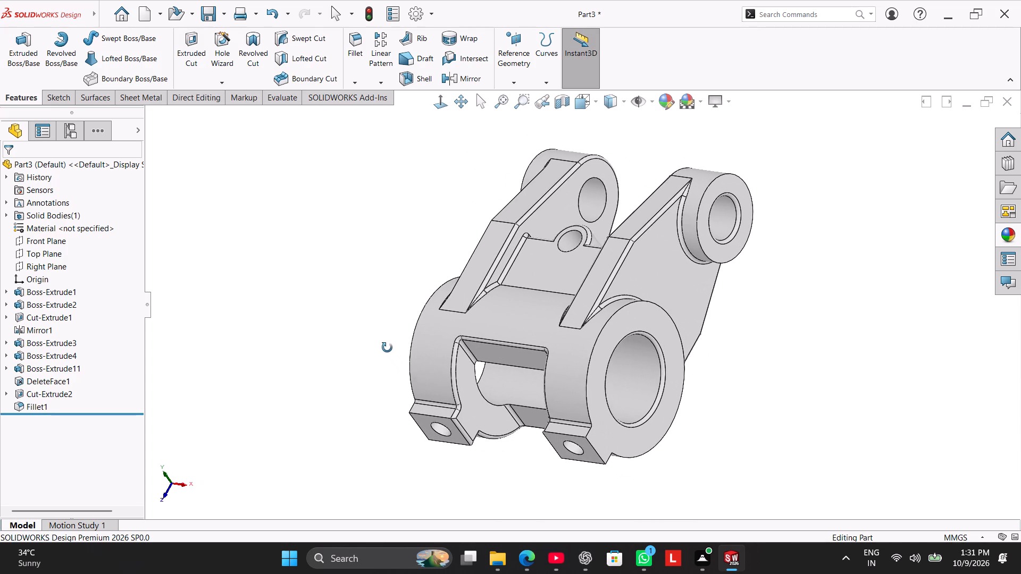
middle_click_drag(387, 348, 492, 390)
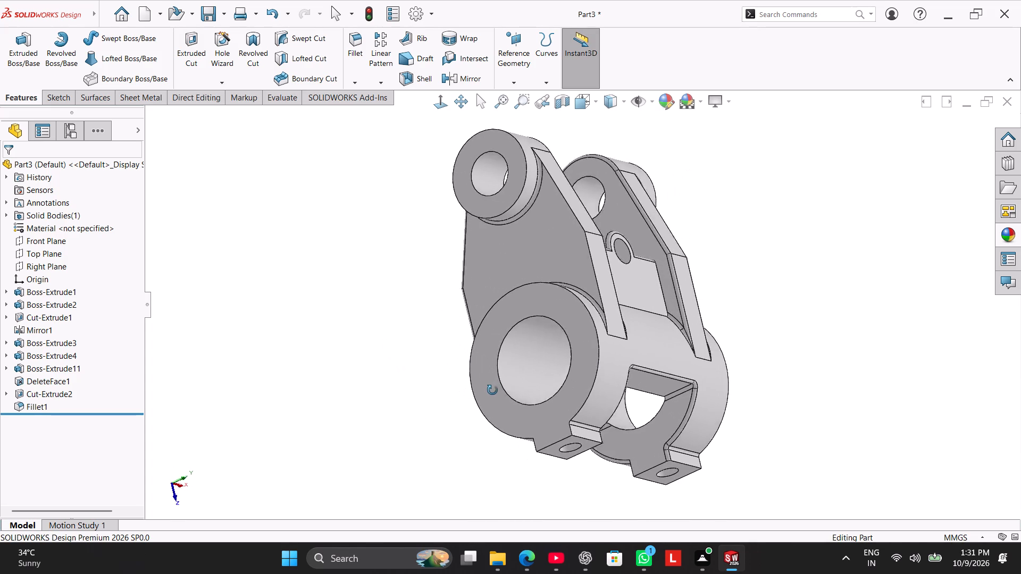
middle_click_drag(492, 390, 544, 328)
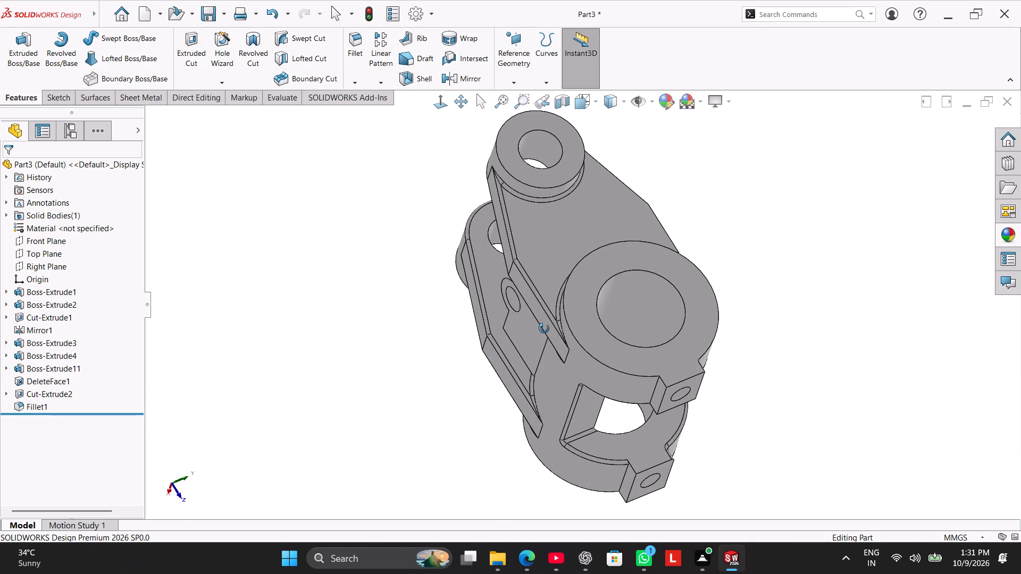
middle_click_drag(544, 328, 560, 297)
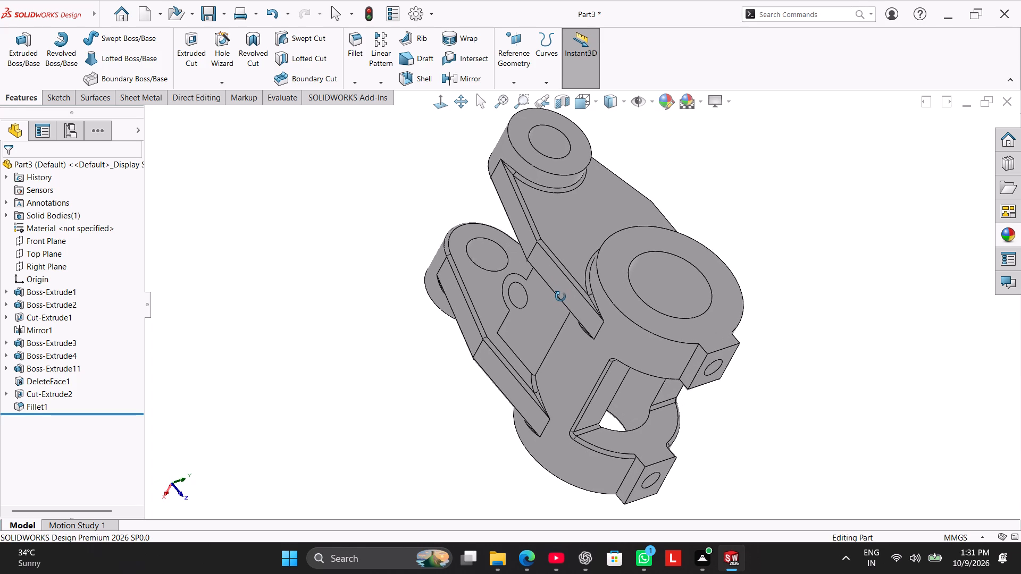
middle_click_drag(560, 297, 557, 246)
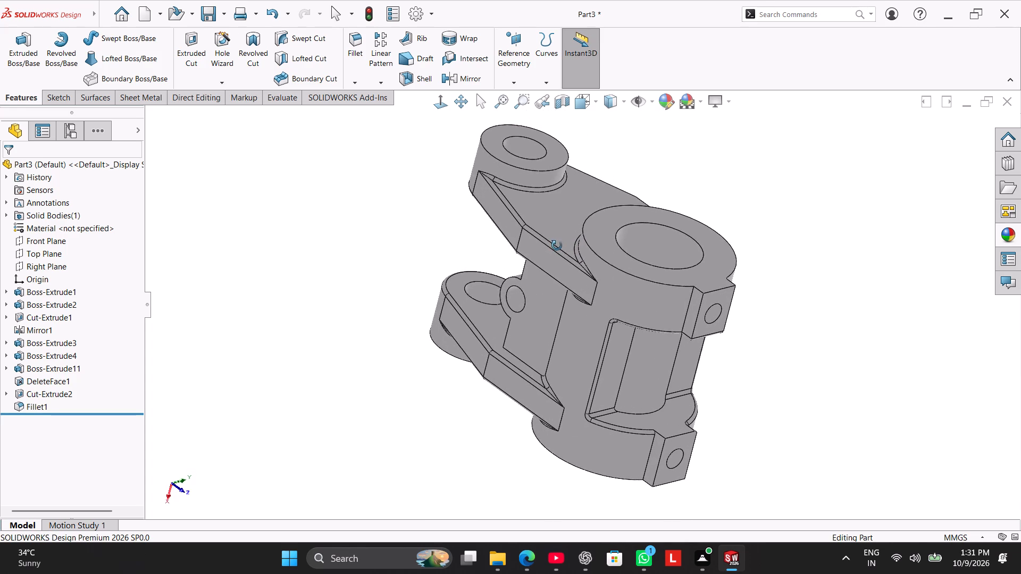
middle_click_drag(557, 246, 549, 254)
Edit the existing 1.5 mm fillet to include the remaining joint edge between one drilled tab and the ring boss.
right_click(41, 405)
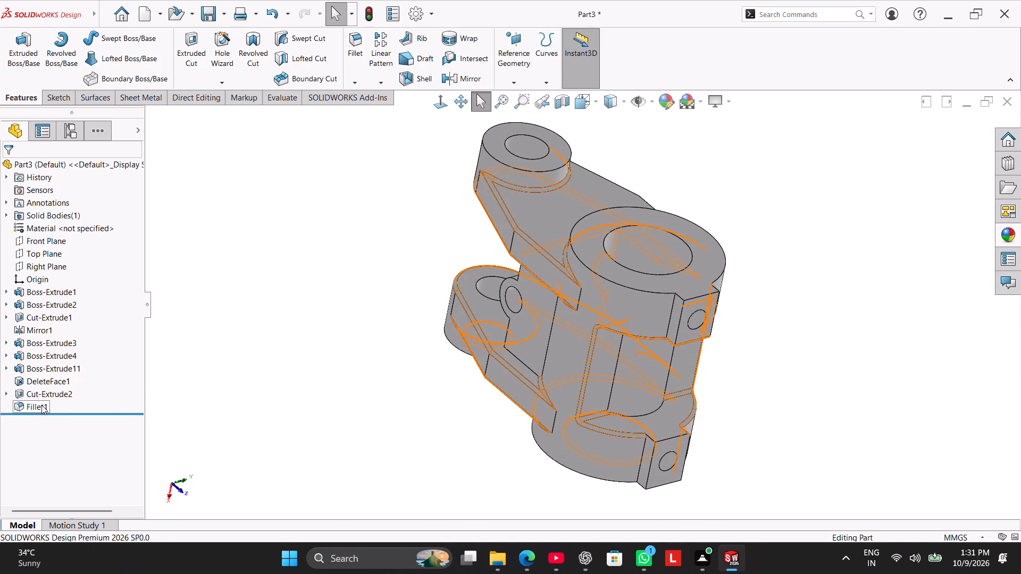
left_click(51, 296)
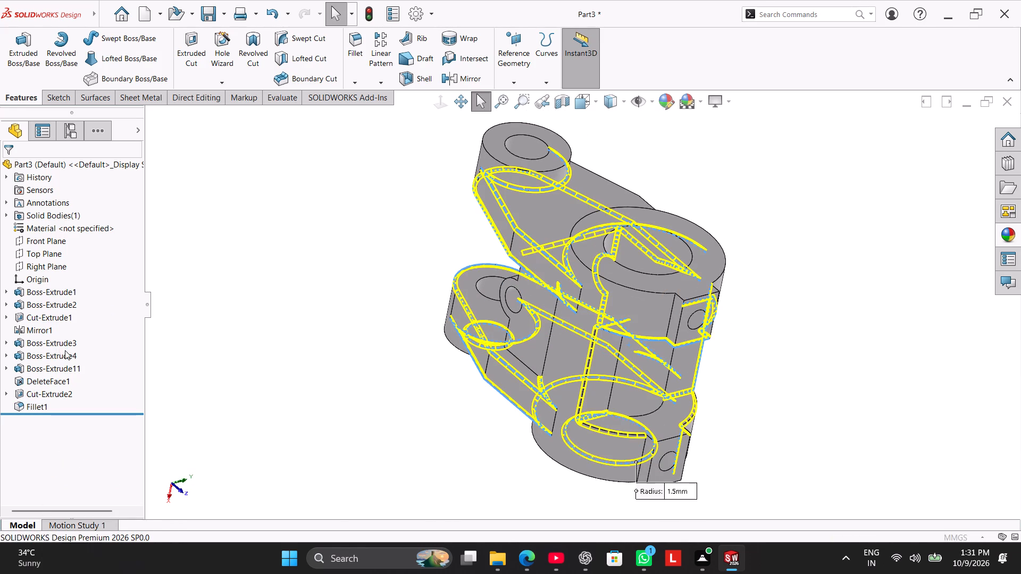
left_click_drag(116, 335, 115, 414)
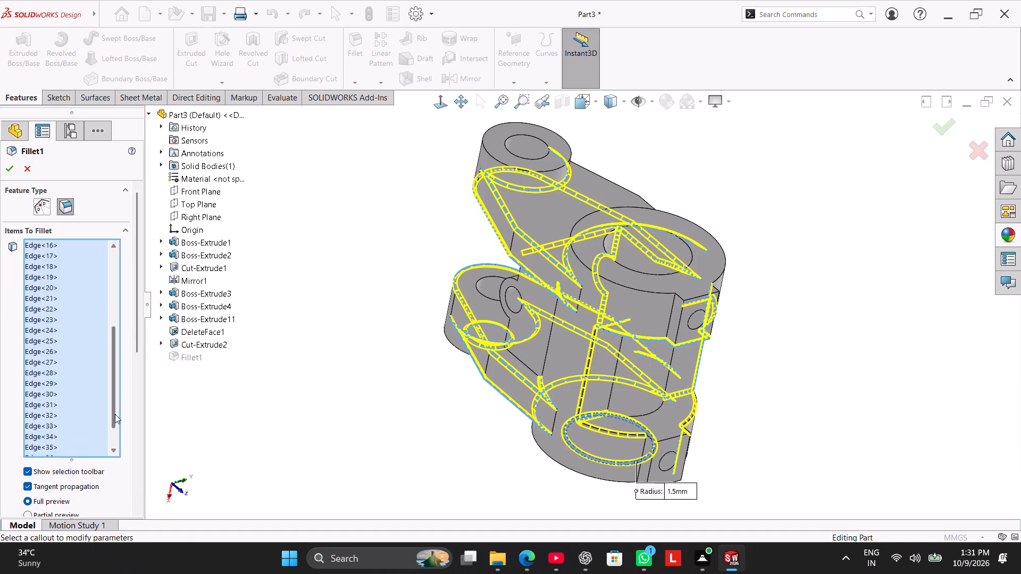
left_click_drag(115, 414, 112, 466)
middle_click_drag(427, 462, 440, 409)
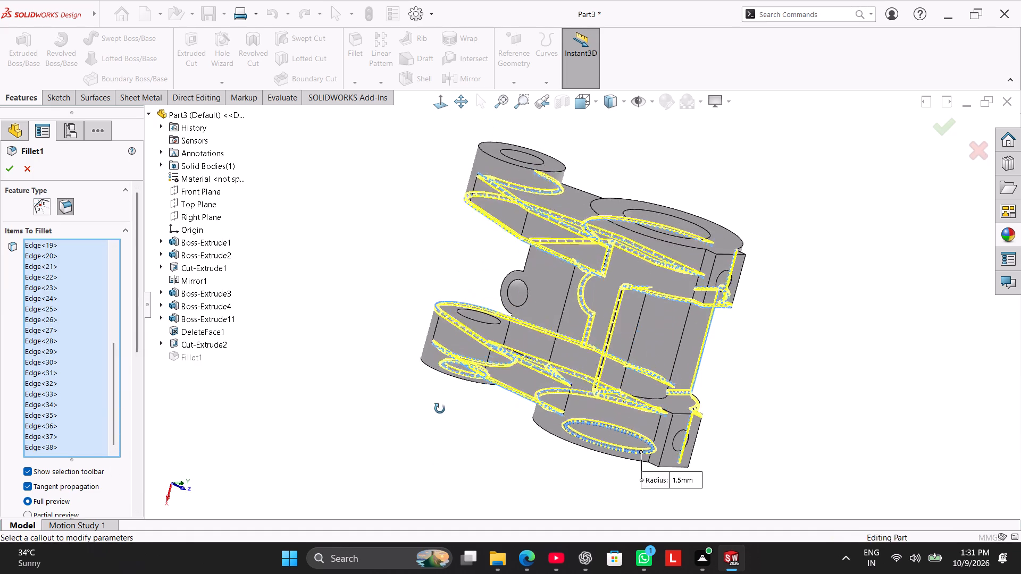
middle_click_drag(440, 409, 412, 454)
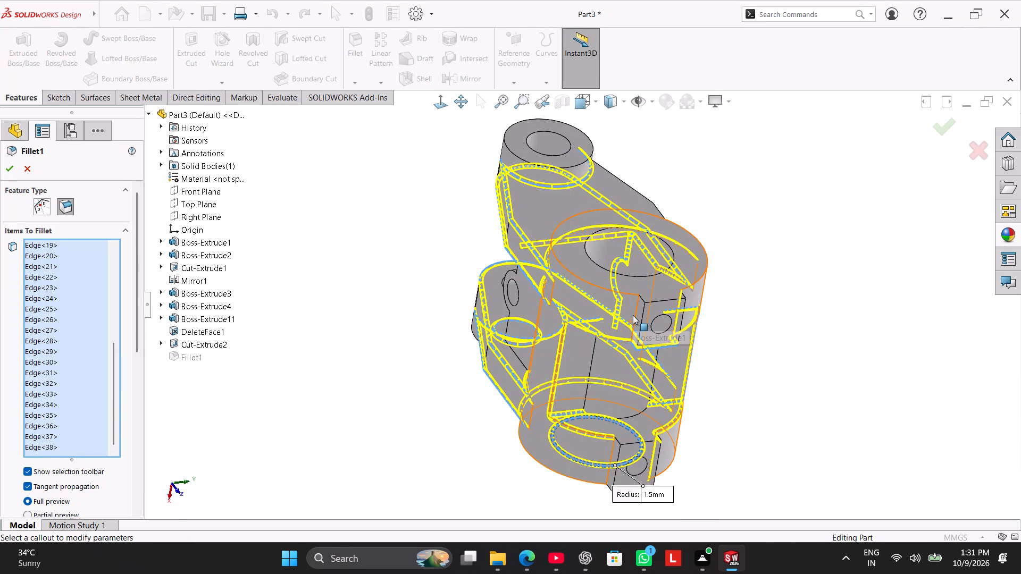
left_click(635, 311)
middle_click_drag(451, 457, 468, 366)
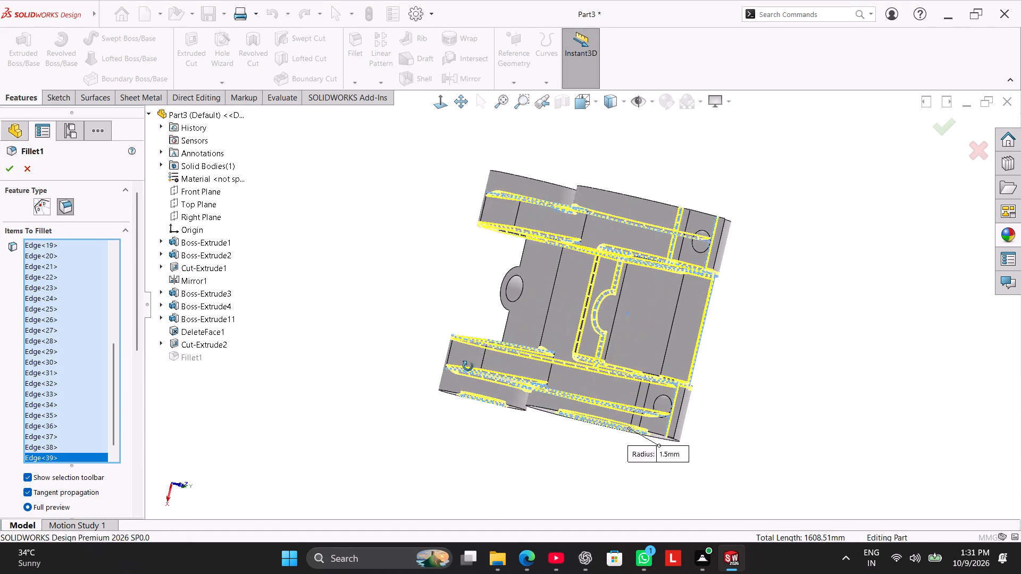
middle_click_drag(468, 366, 496, 467)
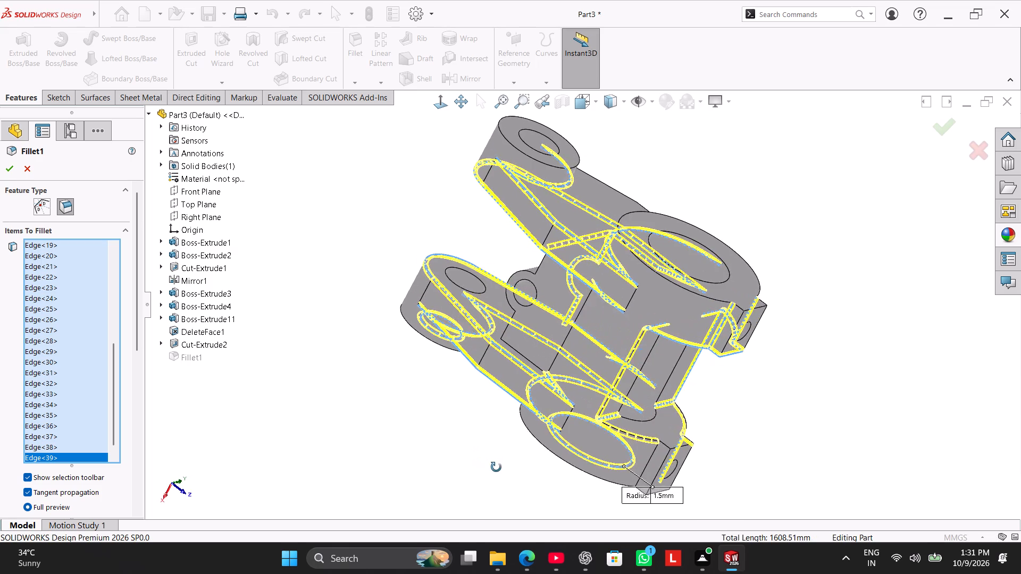
middle_click_drag(496, 467, 465, 501)
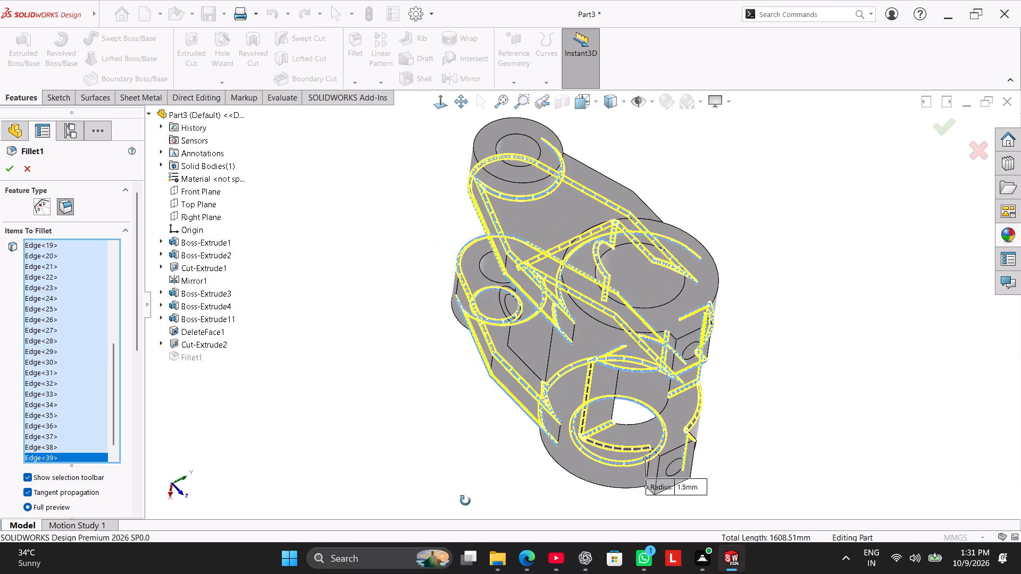
middle_click_drag(465, 501, 462, 365)
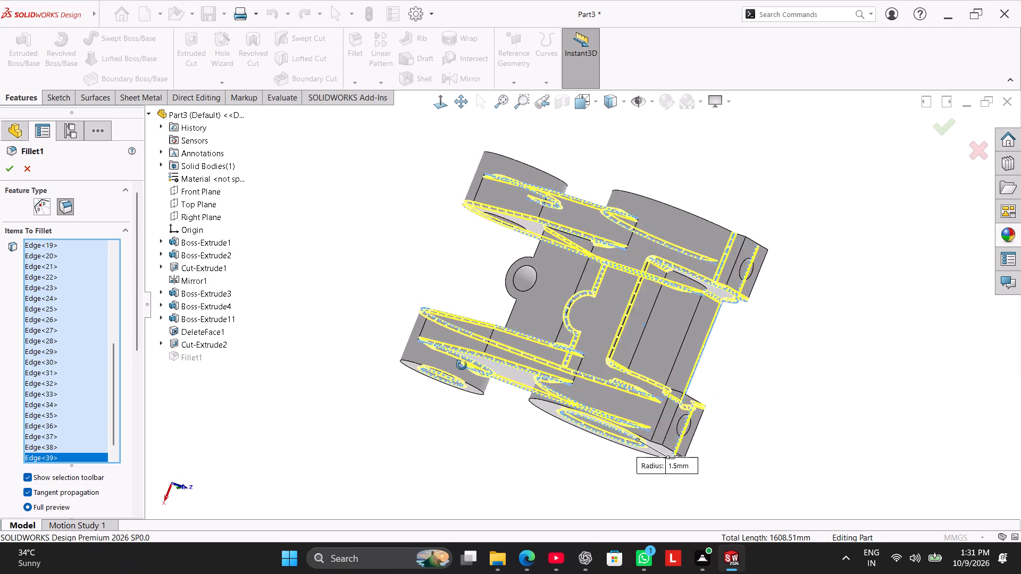
middle_click_drag(462, 365, 464, 413)
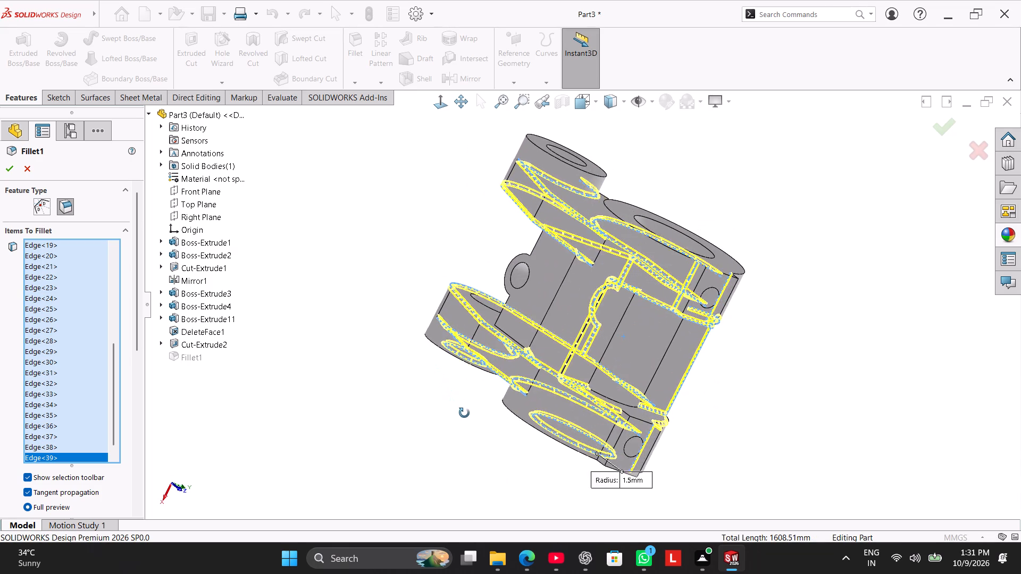
middle_click_drag(464, 413, 415, 459)
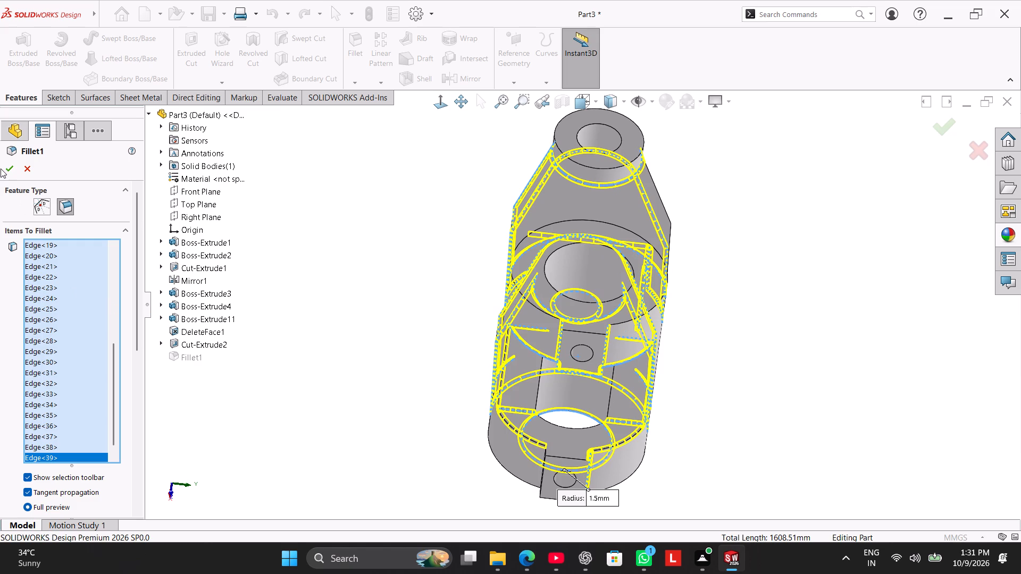
left_click(1, 168)
left_click(5, 166)
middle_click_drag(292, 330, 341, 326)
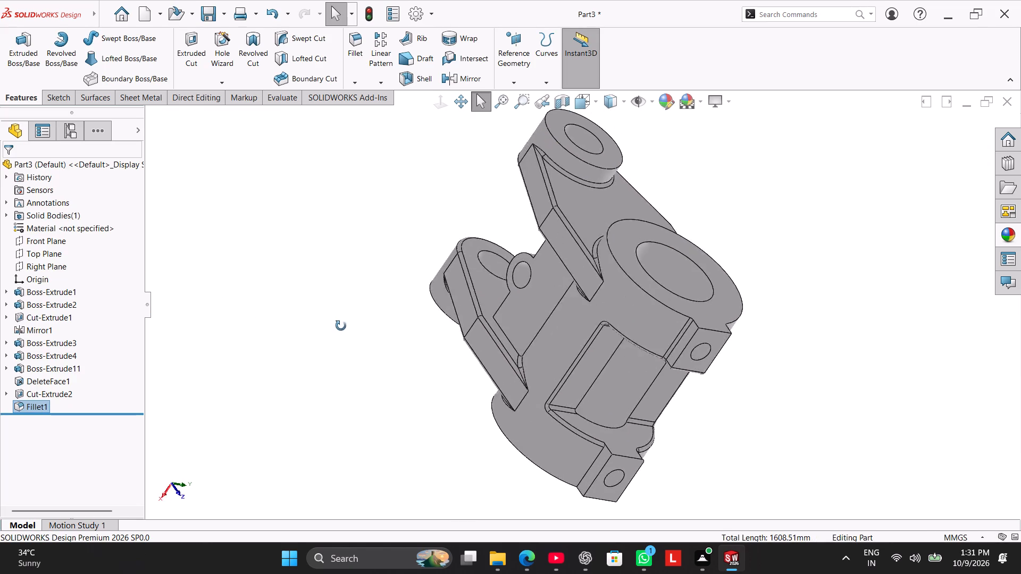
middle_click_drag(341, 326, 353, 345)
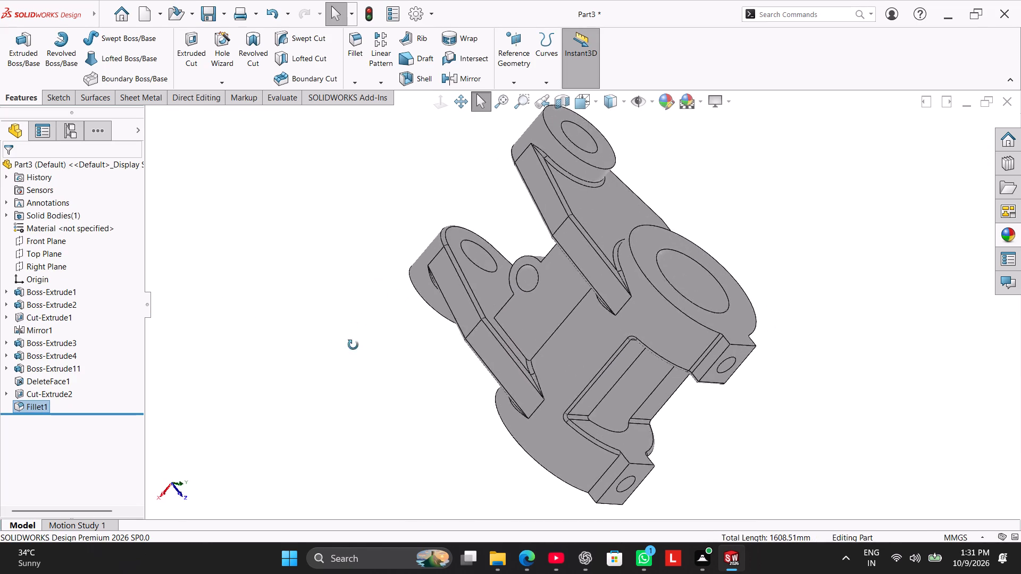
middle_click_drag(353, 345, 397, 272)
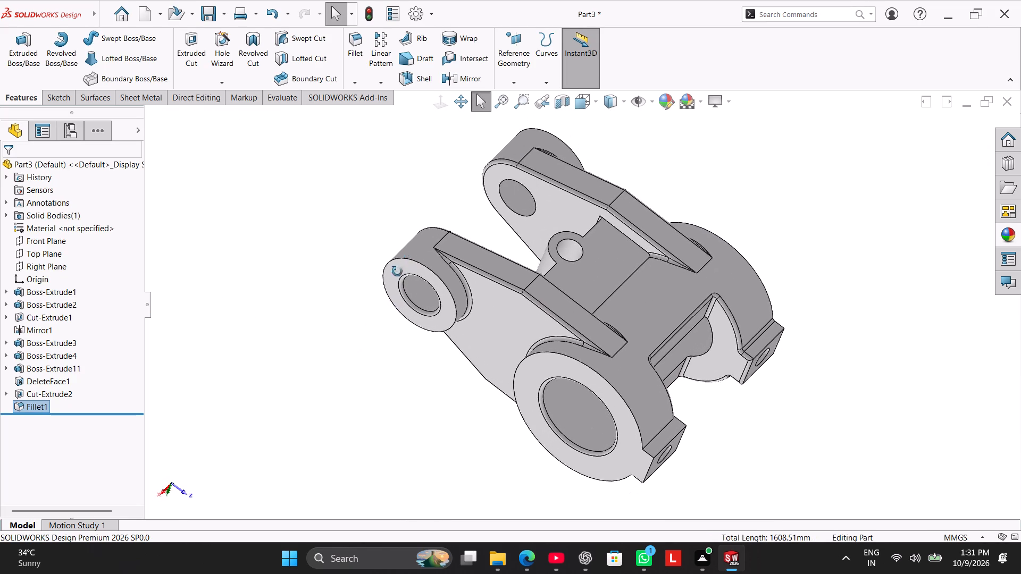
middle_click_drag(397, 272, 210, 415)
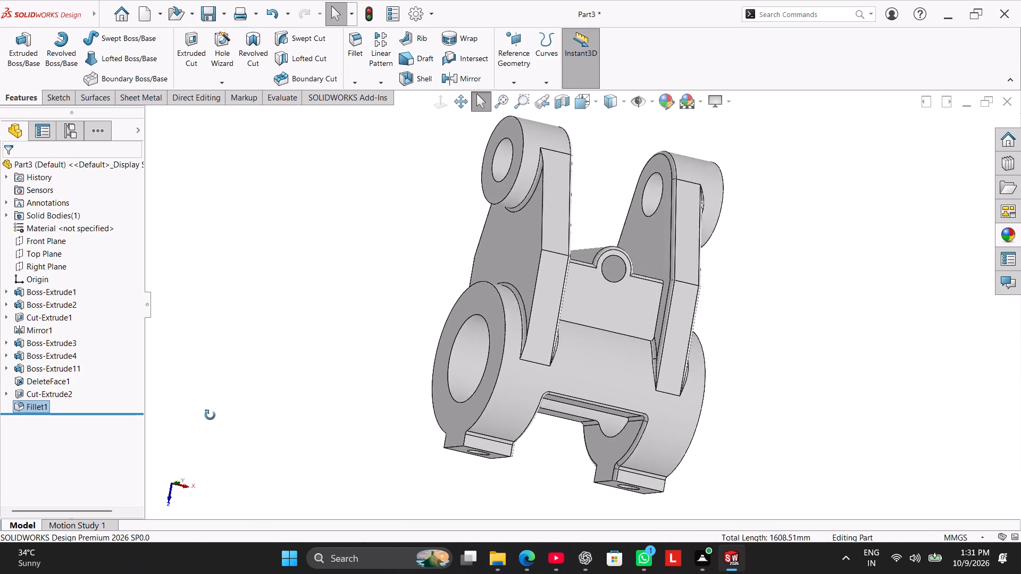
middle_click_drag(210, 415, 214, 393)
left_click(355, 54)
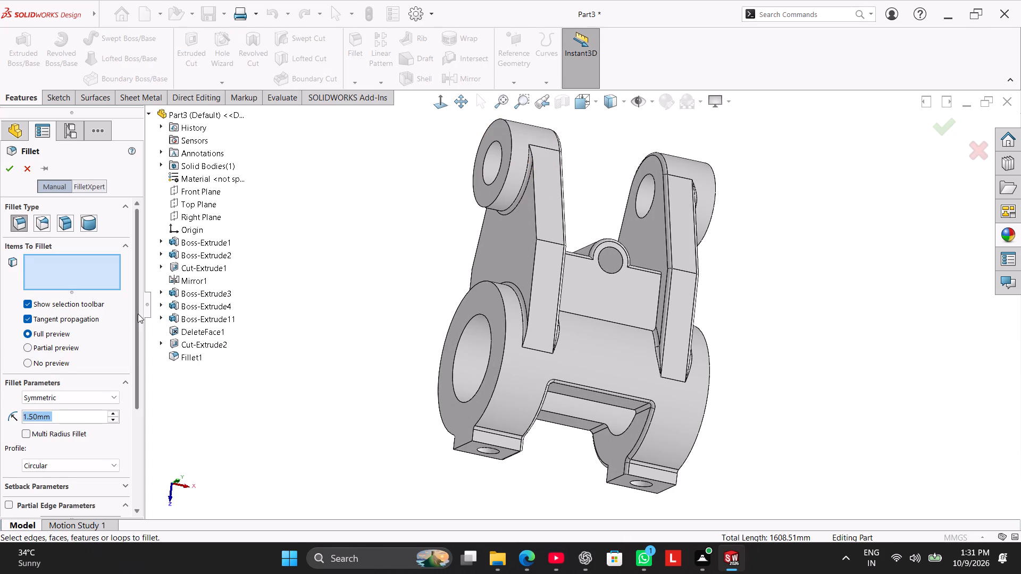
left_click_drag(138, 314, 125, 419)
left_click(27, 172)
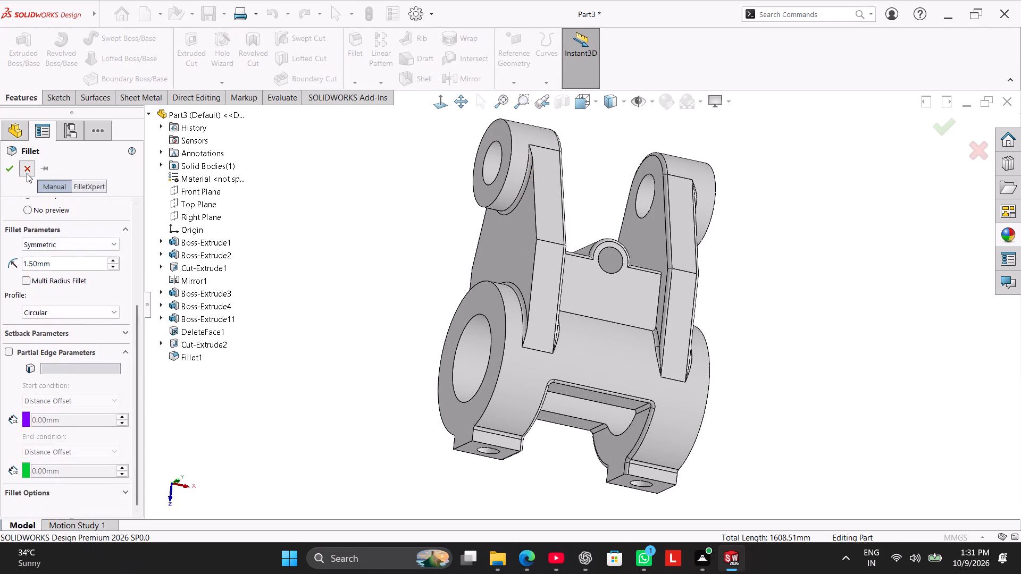
Edit the existing 1.5 mm fillet to include the two outer edge segments along one web's angled narrow face.
right_click(41, 407)
left_click(56, 297)
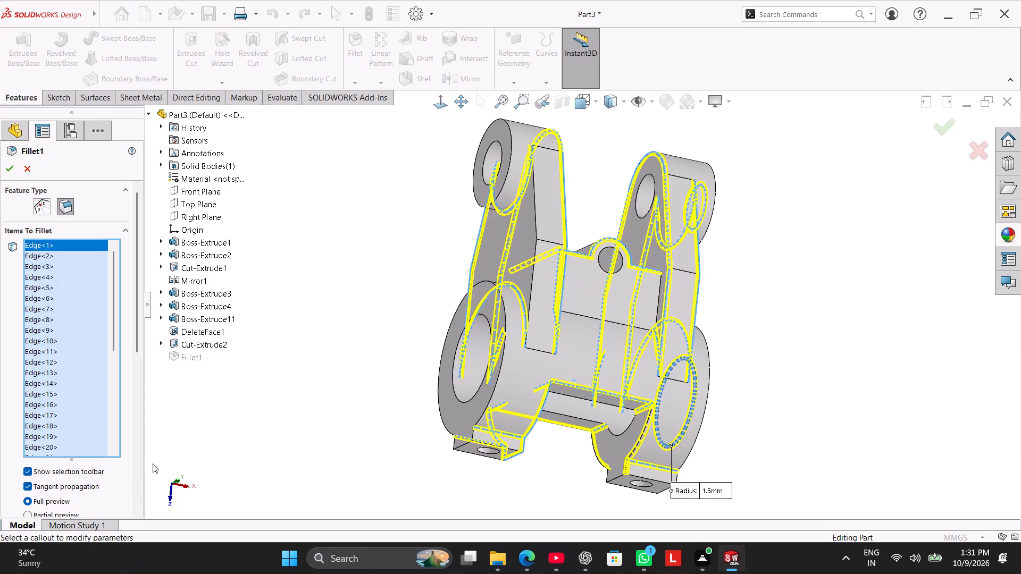
left_click(535, 212)
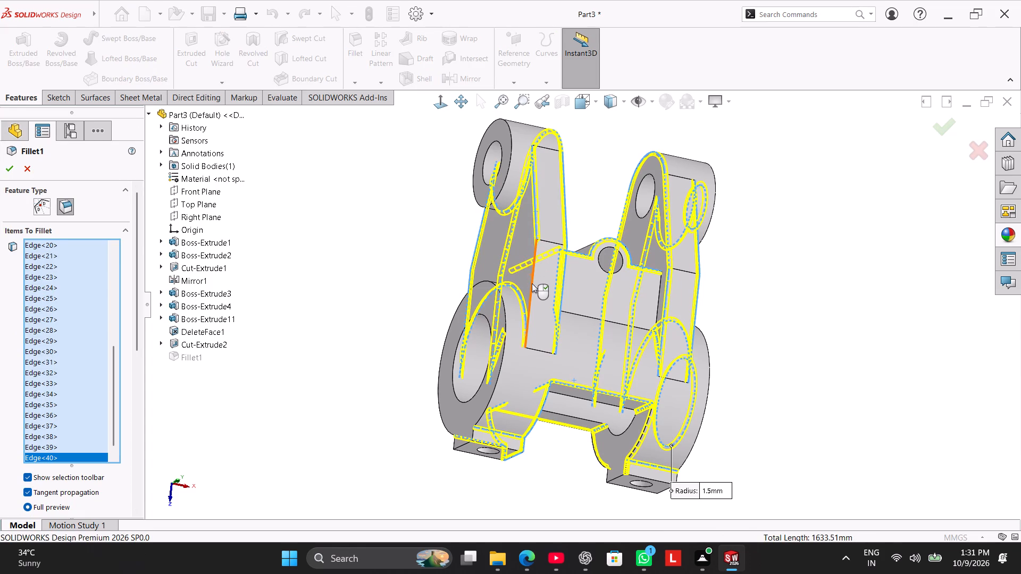
left_click(532, 283)
Switch the fillet's display to partial preview.
middle_click_drag(365, 307, 427, 310)
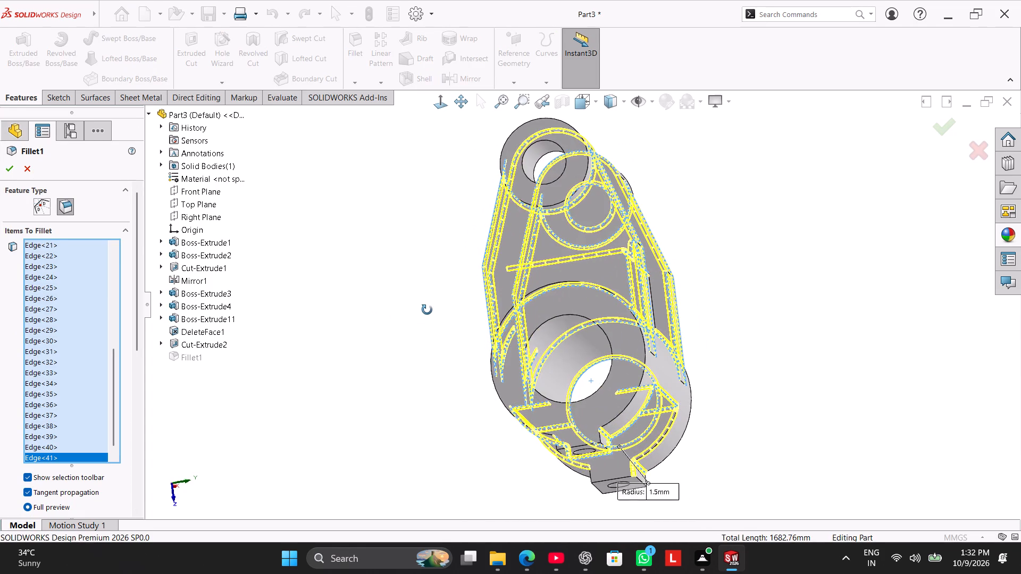
middle_click_drag(427, 310, 527, 173)
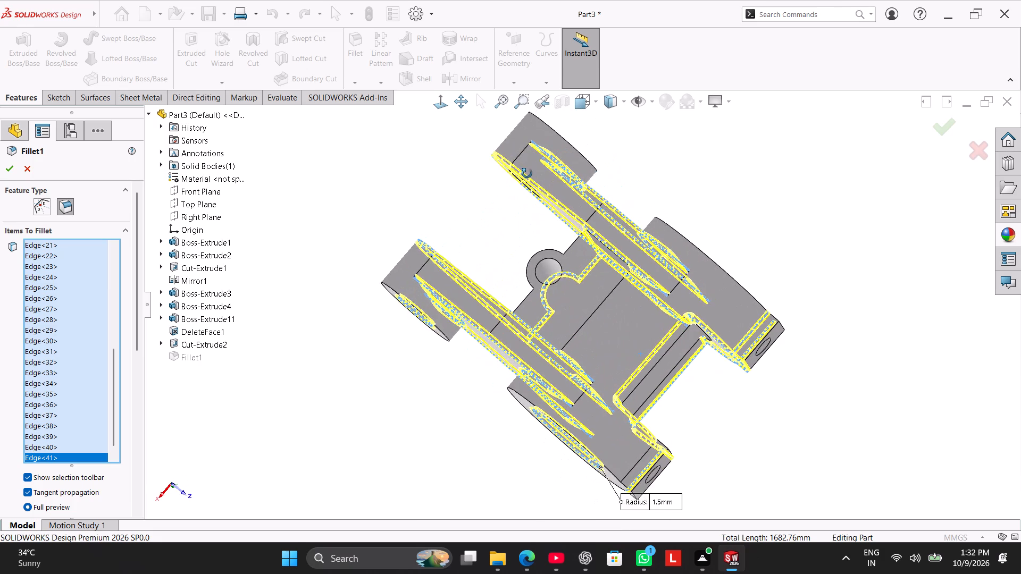
middle_click_drag(527, 173, 505, 183)
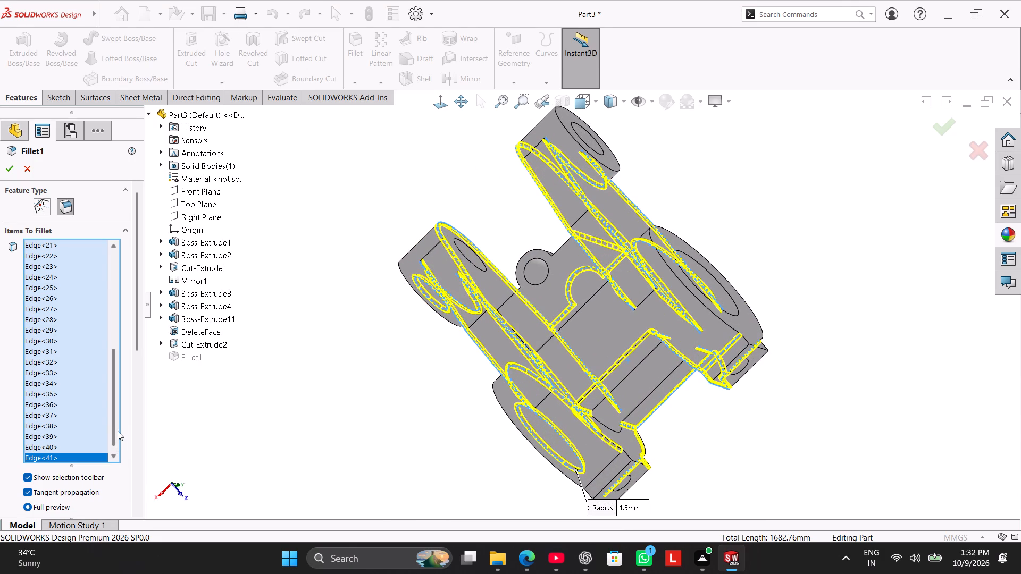
left_click_drag(118, 426, 118, 441)
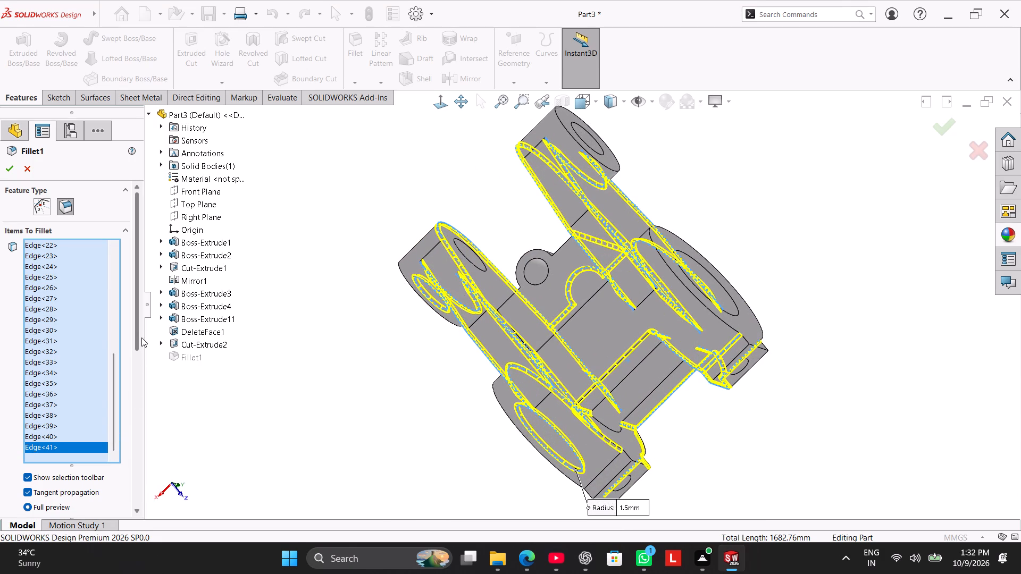
left_click_drag(140, 337, 134, 390)
left_click(58, 407)
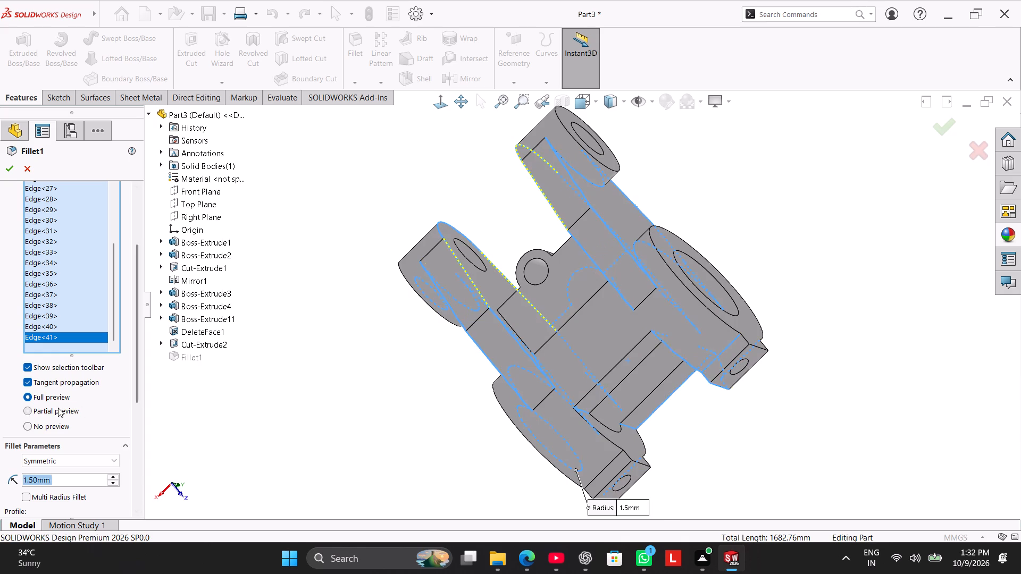
Add the cross-piece's joint edges with the web inner faces to the fillet, removing the mistakenly selected web face.
middle_click_drag(255, 408, 279, 332)
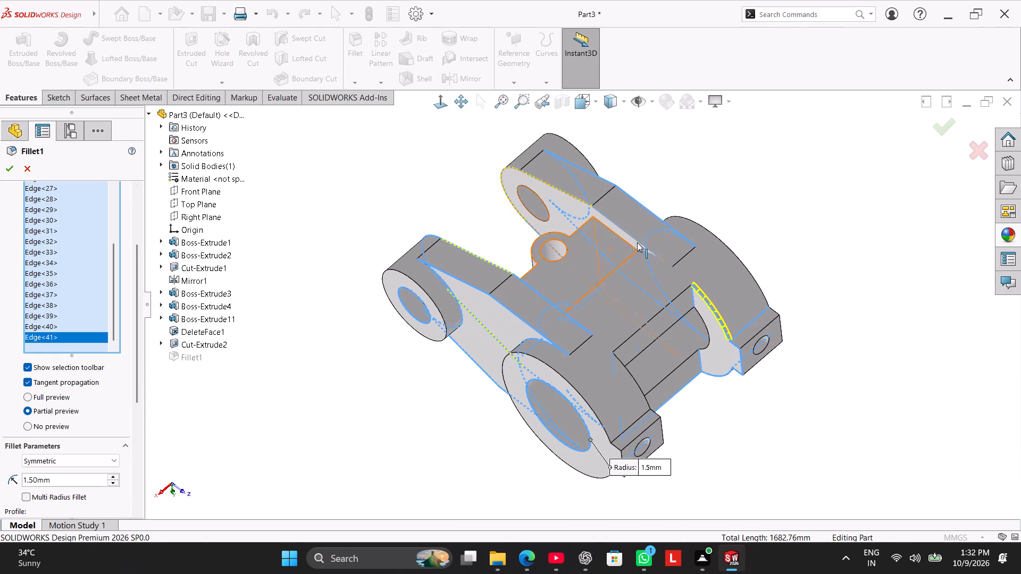
left_click(618, 236)
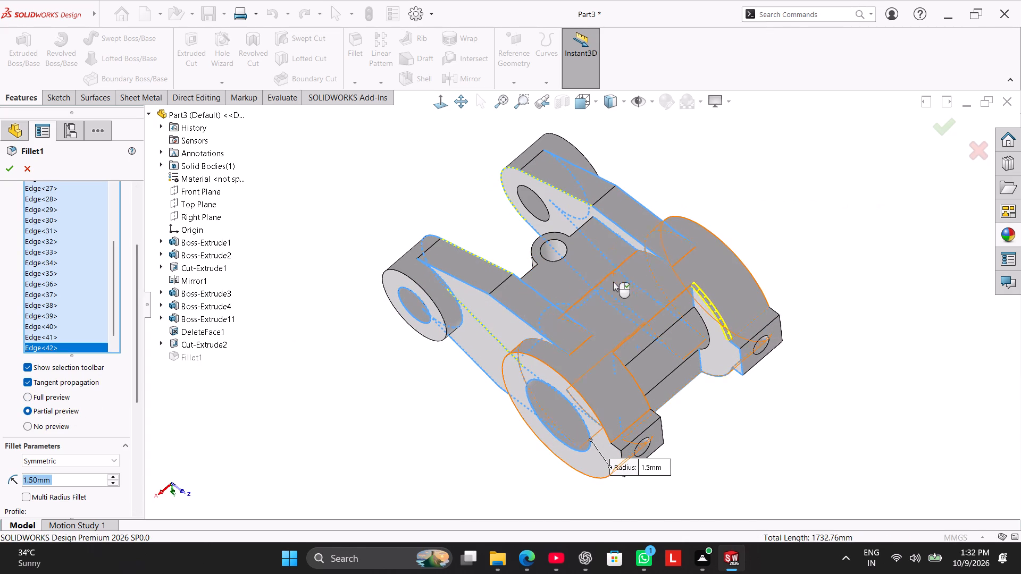
middle_click_drag(397, 385, 219, 396)
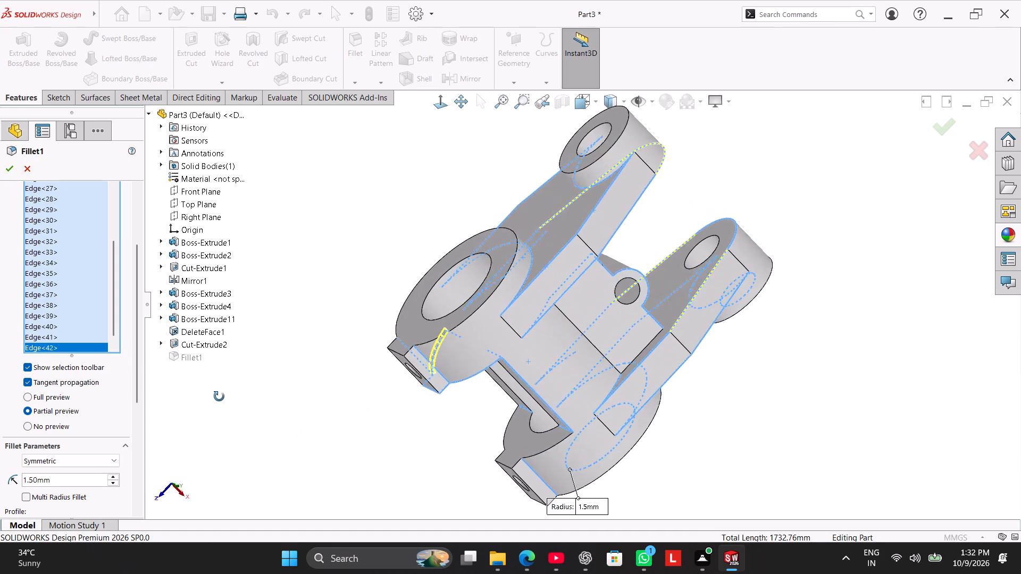
middle_click_drag(219, 396, 214, 337)
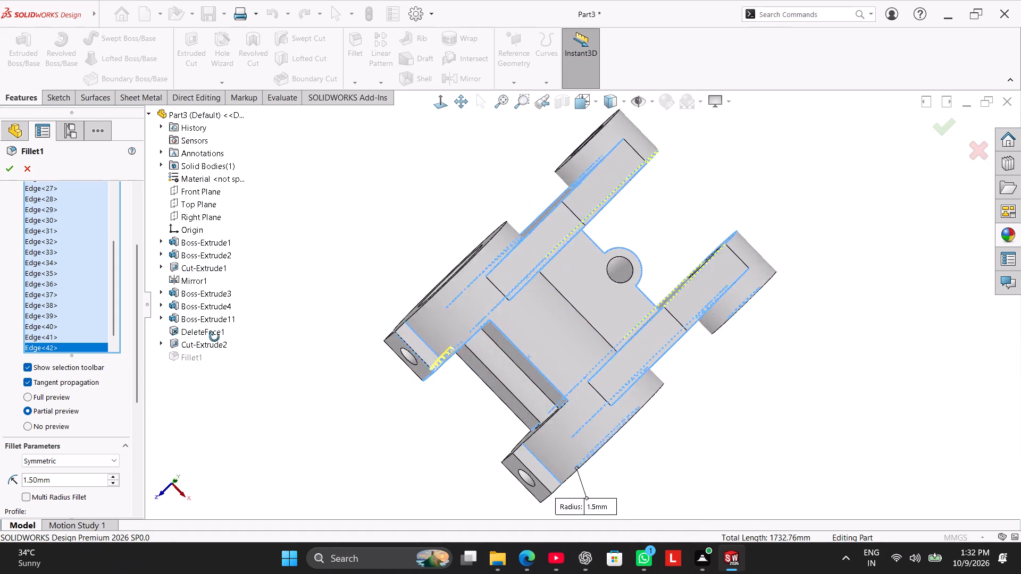
middle_click_drag(214, 337, 215, 331)
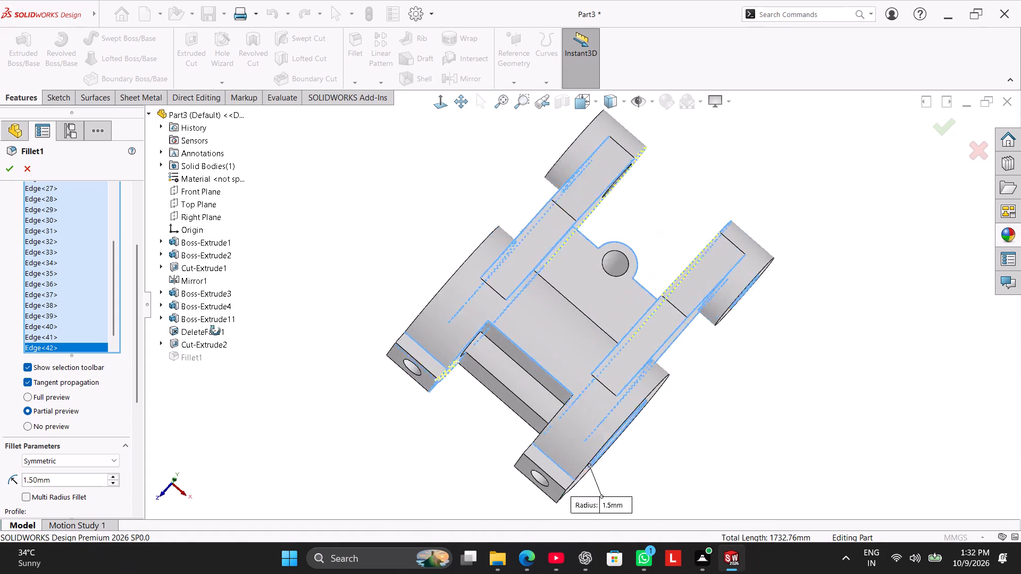
middle_click_drag(215, 331, 252, 409)
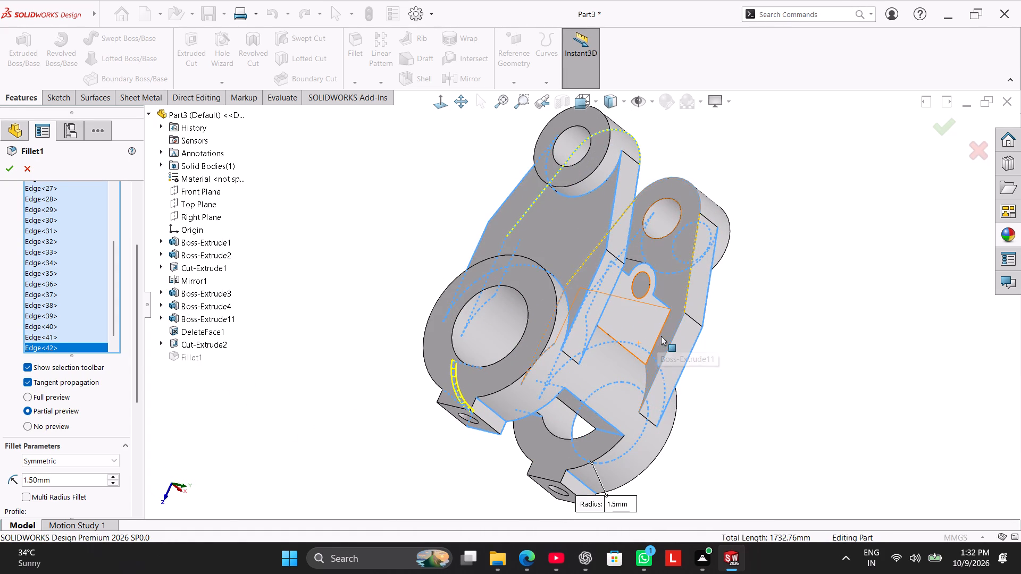
left_click(661, 336)
right_click(66, 348)
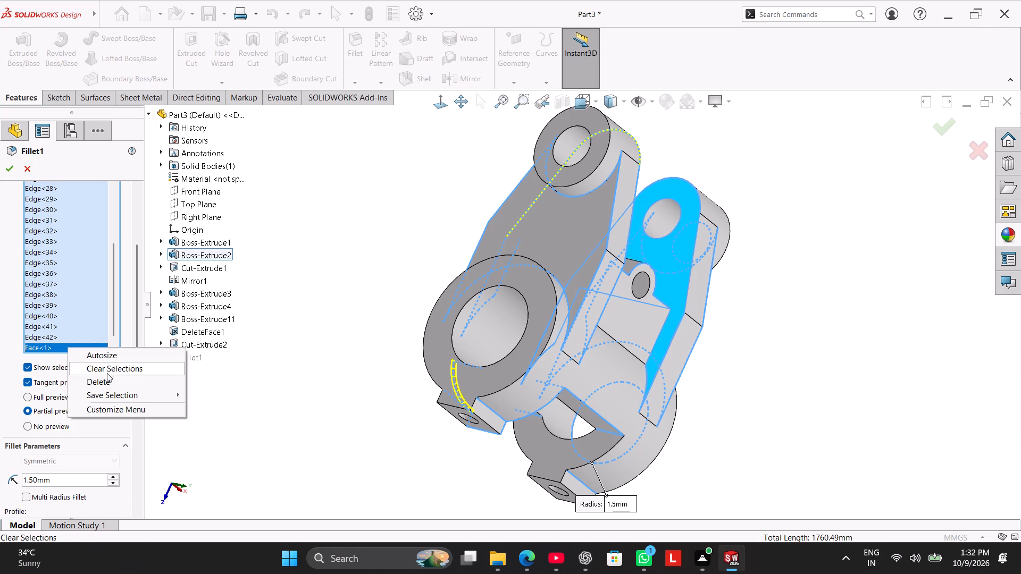
left_click(113, 382)
left_click(661, 332)
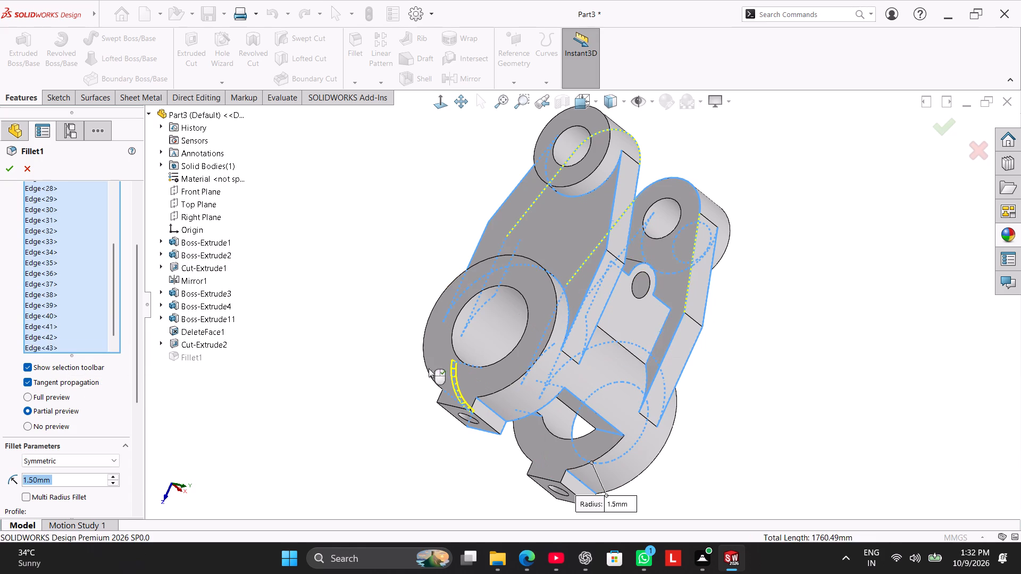
Add the cross-piece's straight edges beside the lug, the lug's rounded edge and the adjoining web joint edge to the fillet.
middle_click_drag(271, 342, 484, 318)
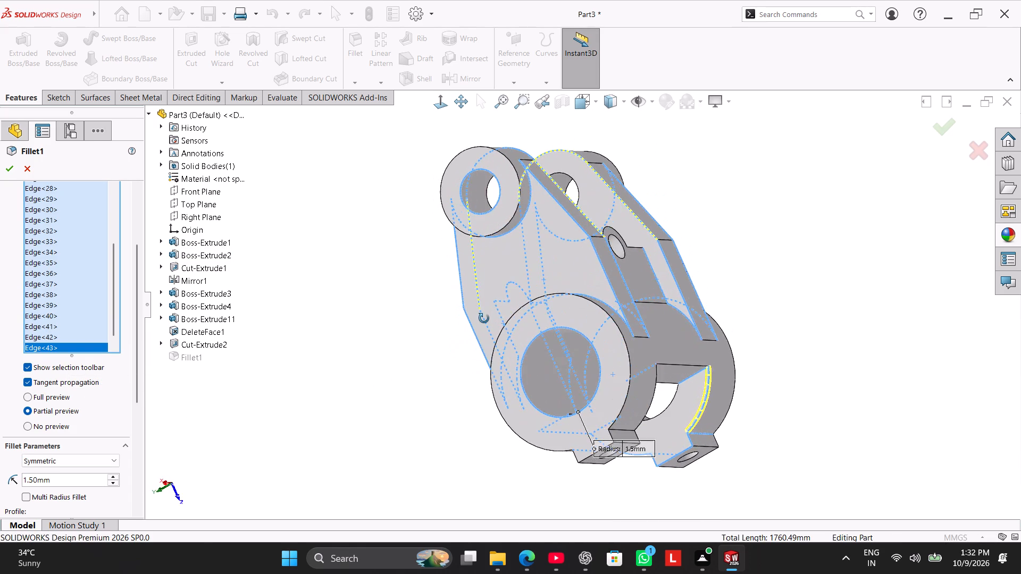
middle_click_drag(484, 318, 415, 386)
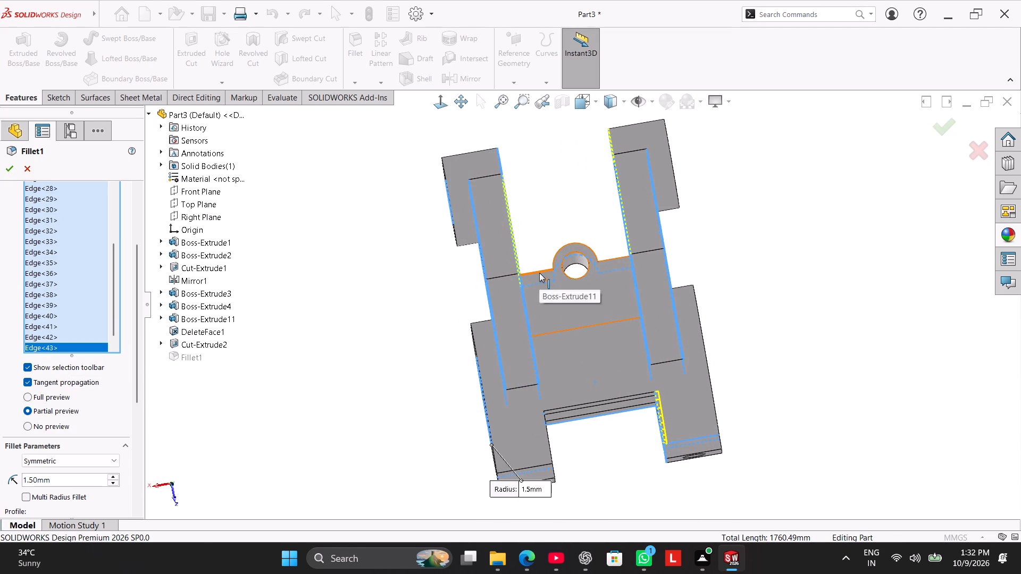
left_click(539, 273)
middle_click_drag(540, 216, 532, 294)
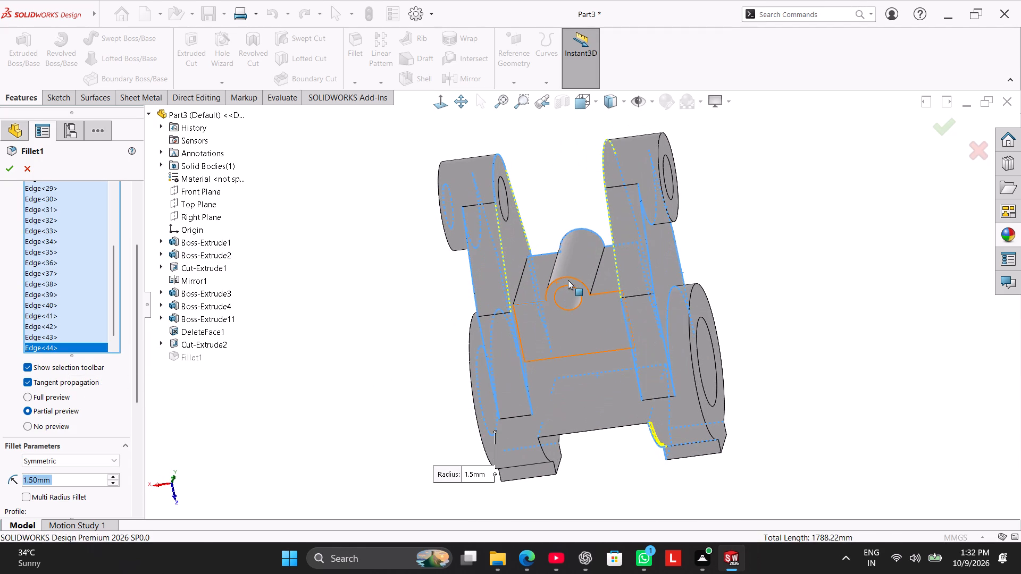
left_click(568, 278)
left_click(603, 292)
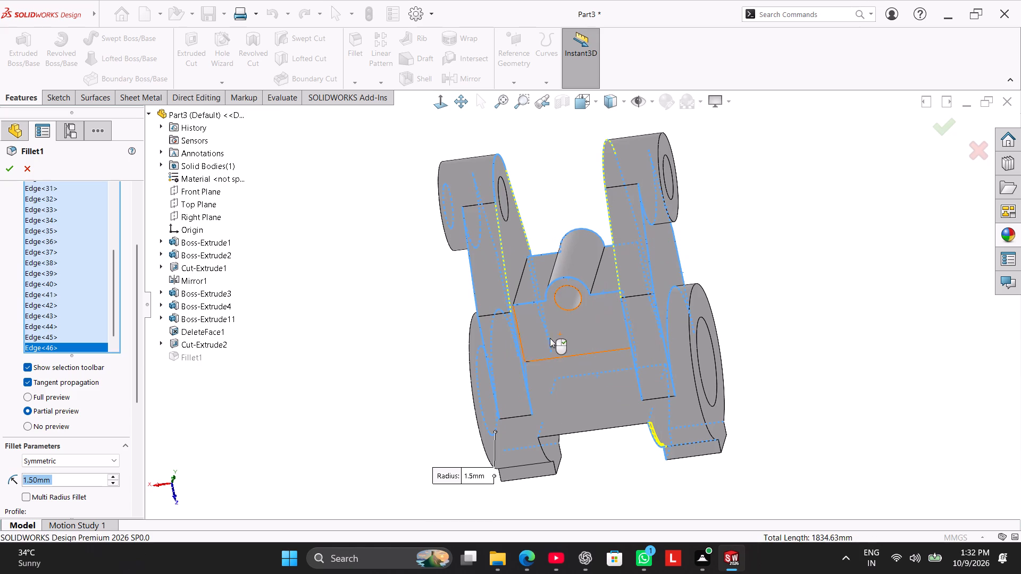
left_click(517, 324)
Add the joint edge between one drilled tab and the ring boss's outer surface to the fillet.
middle_click_drag(396, 364, 281, 339)
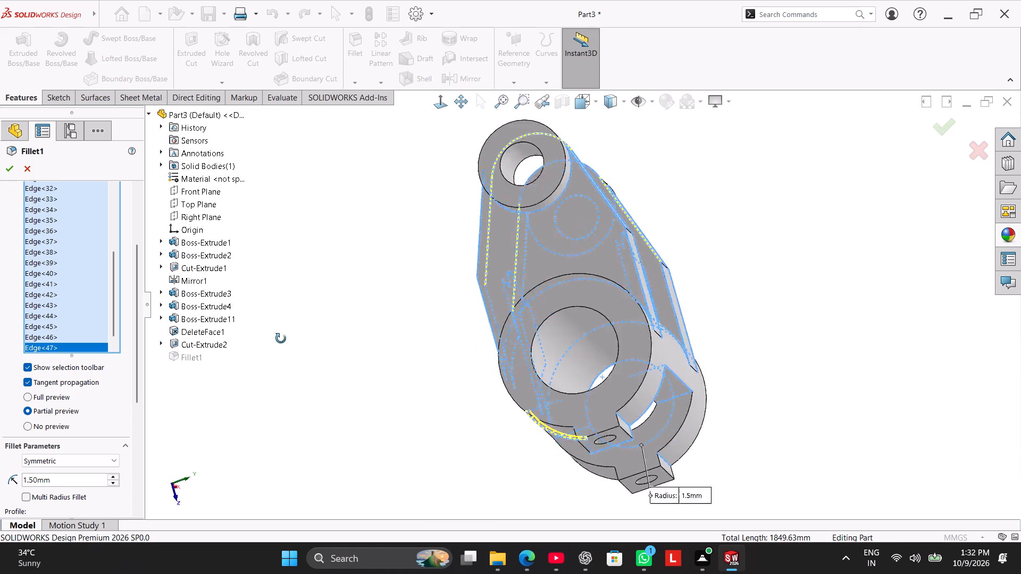
middle_click_drag(281, 339, 208, 381)
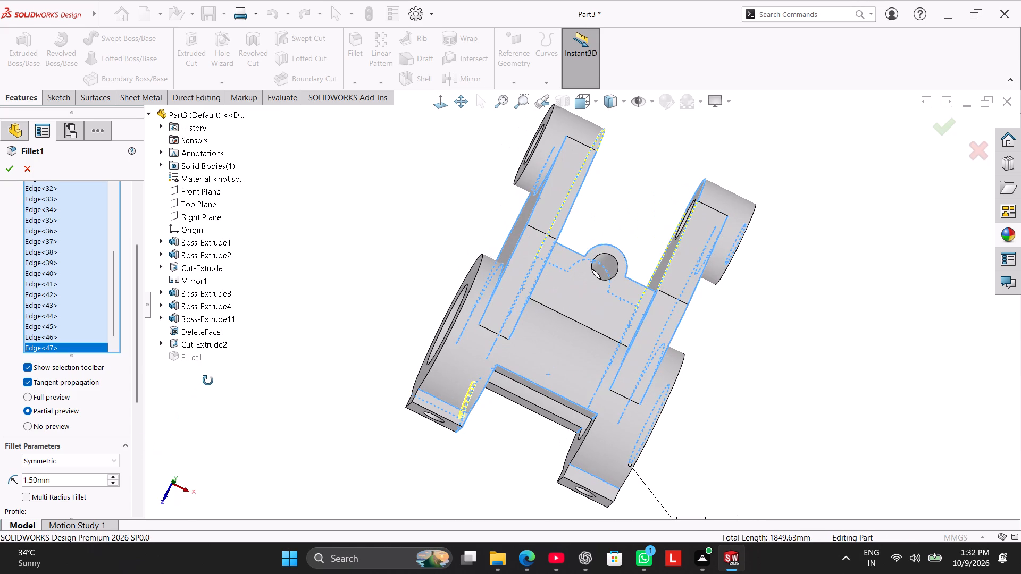
middle_click_drag(208, 381, 270, 369)
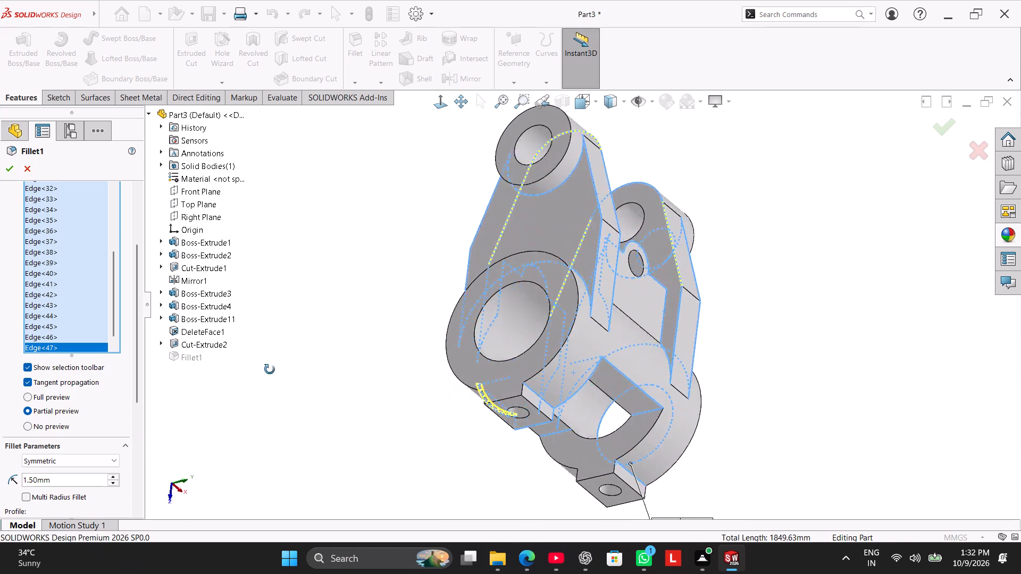
middle_click_drag(270, 369, 408, 215)
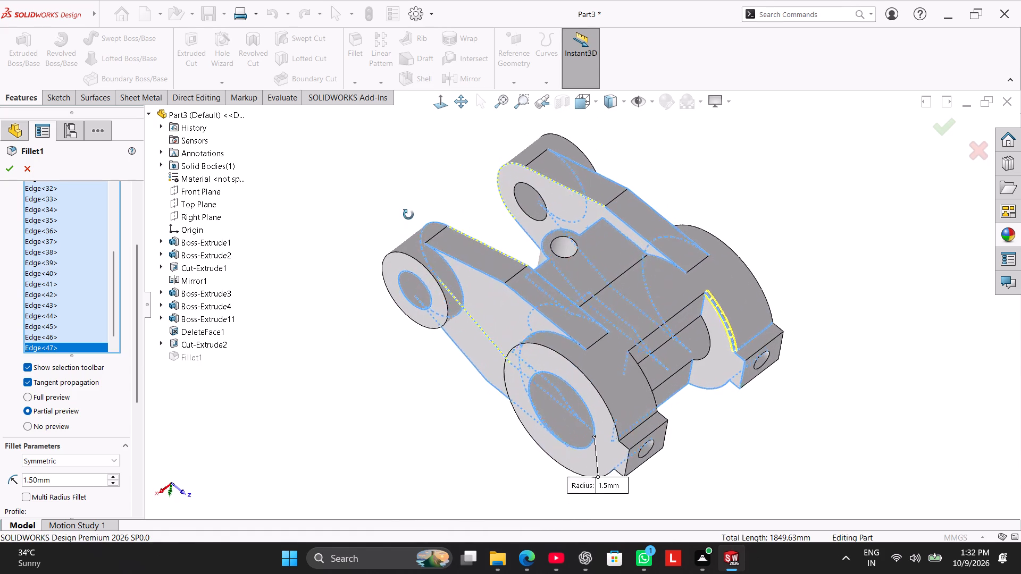
middle_click_drag(408, 215, 358, 248)
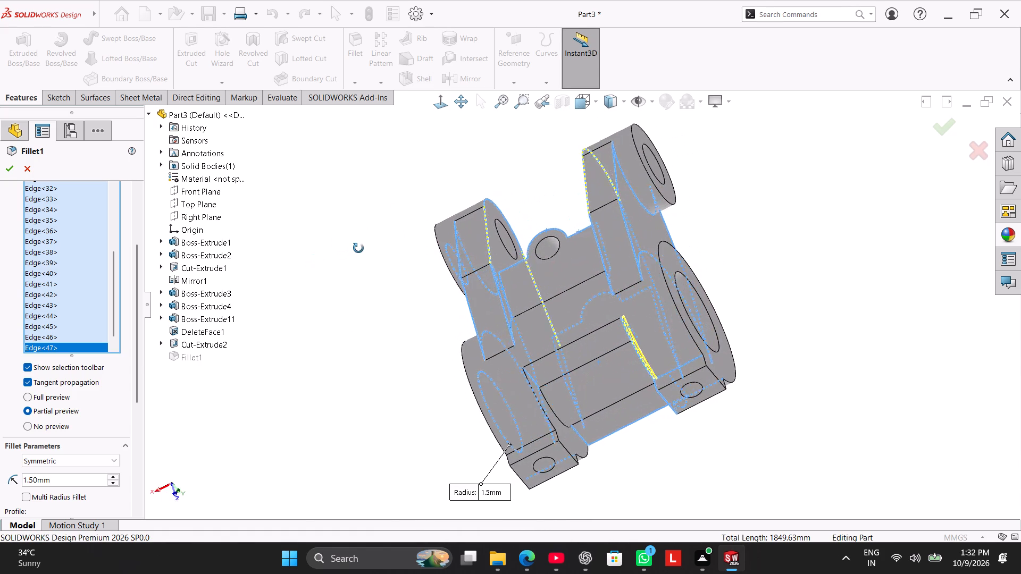
middle_click_drag(358, 248, 350, 196)
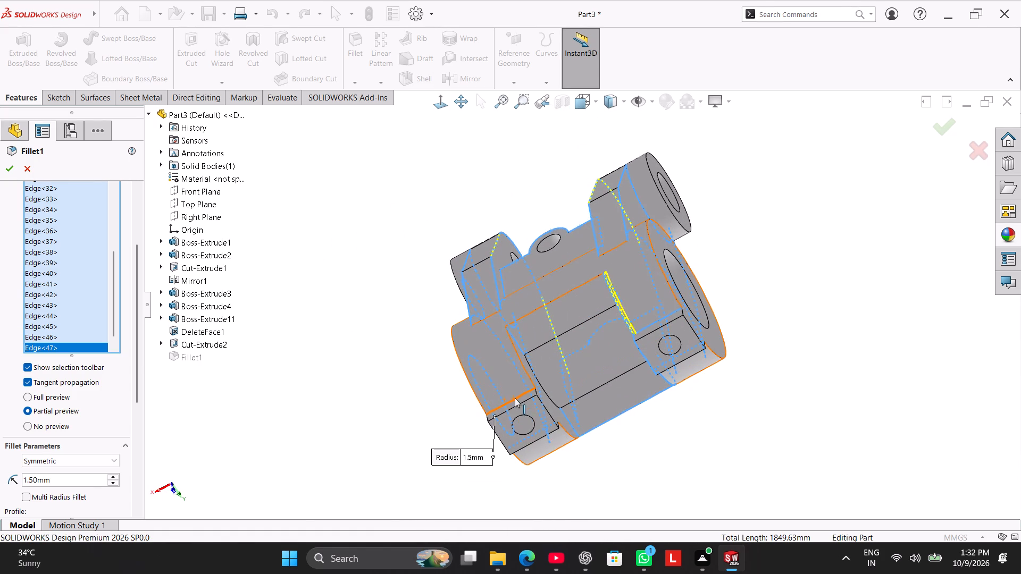
left_click(522, 395)
Add the ring boss slot's straight side edge and an adjoining curved edge near the drilled tab to the fillet.
middle_click_drag(405, 395, 343, 433)
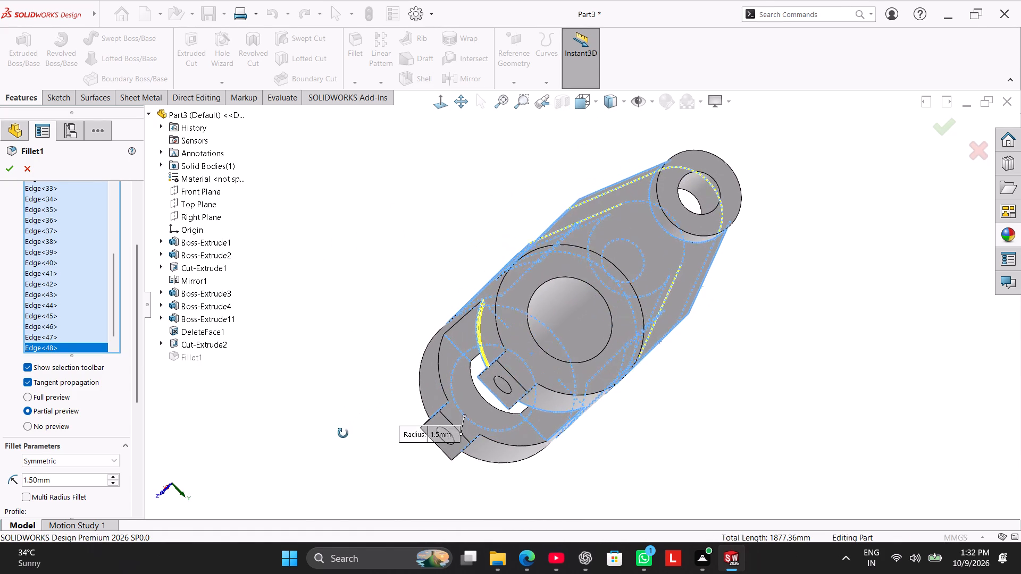
middle_click_drag(343, 433, 343, 437)
middle_click_drag(336, 428, 264, 252)
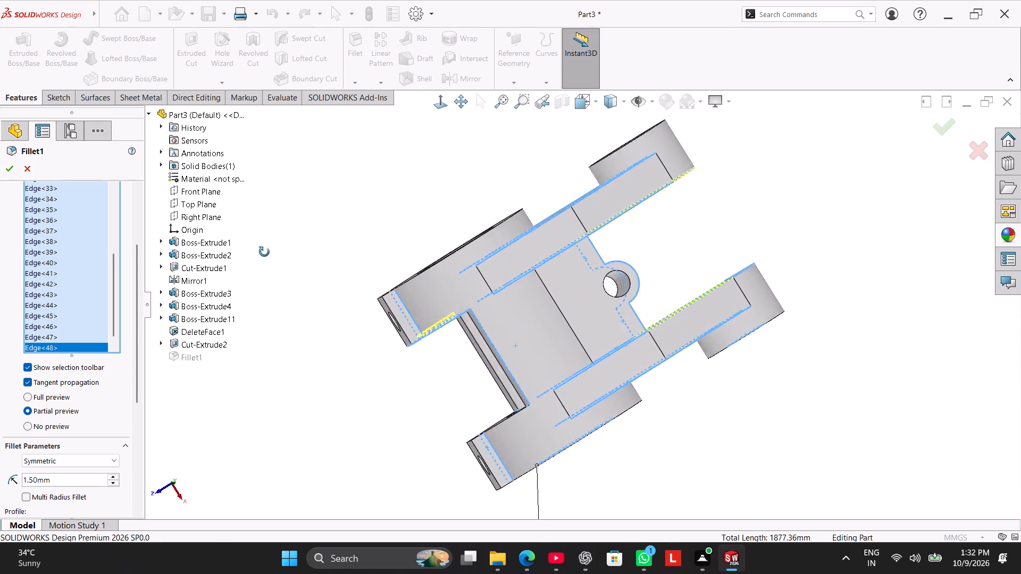
middle_click_drag(264, 252, 412, 238)
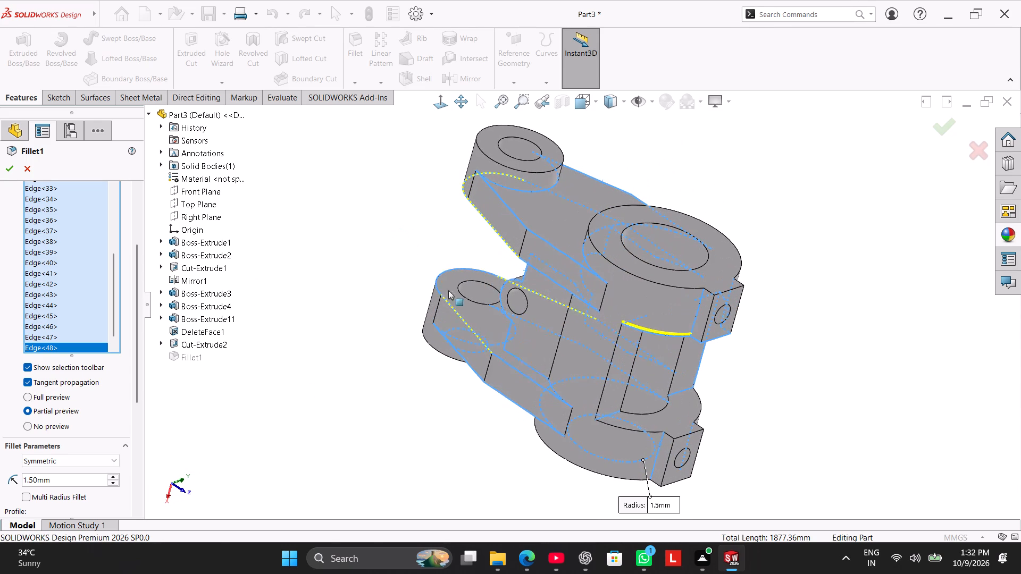
left_click(609, 367)
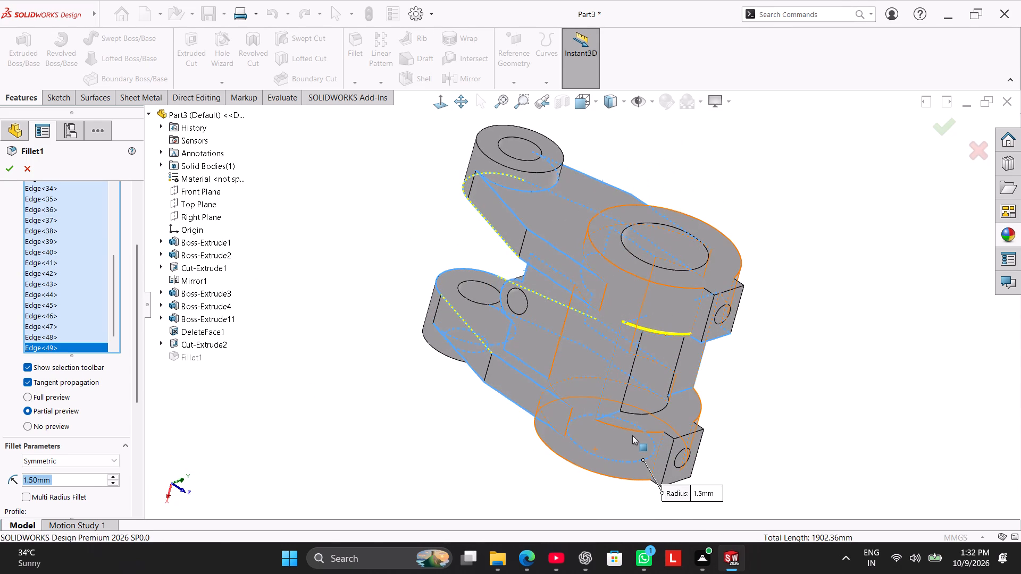
left_click(633, 431)
Add the remaining curved edges of the slot opening on the ring boss's outer surface to the fillet.
middle_click_drag(487, 489, 464, 487)
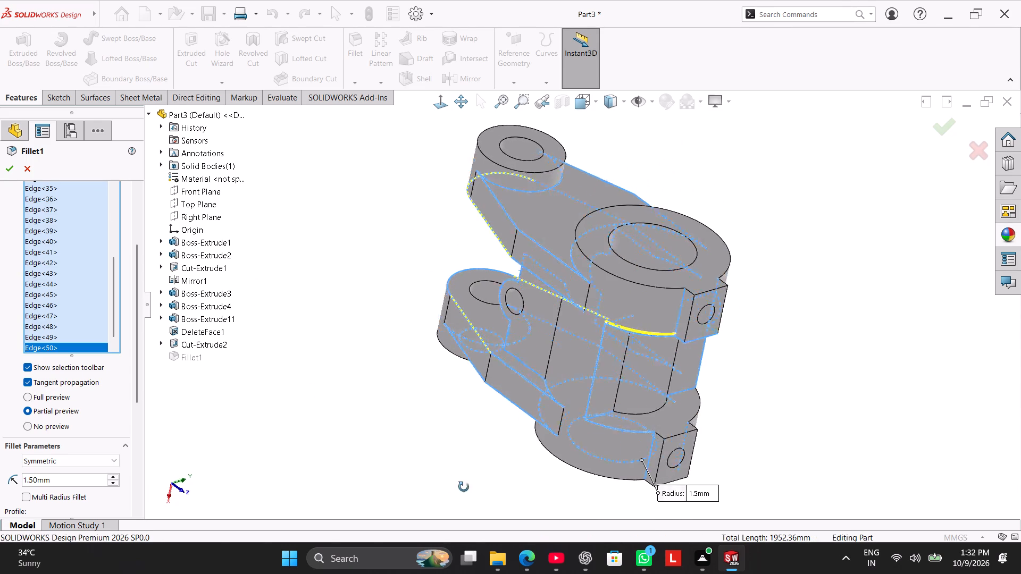
middle_click_drag(464, 487, 385, 554)
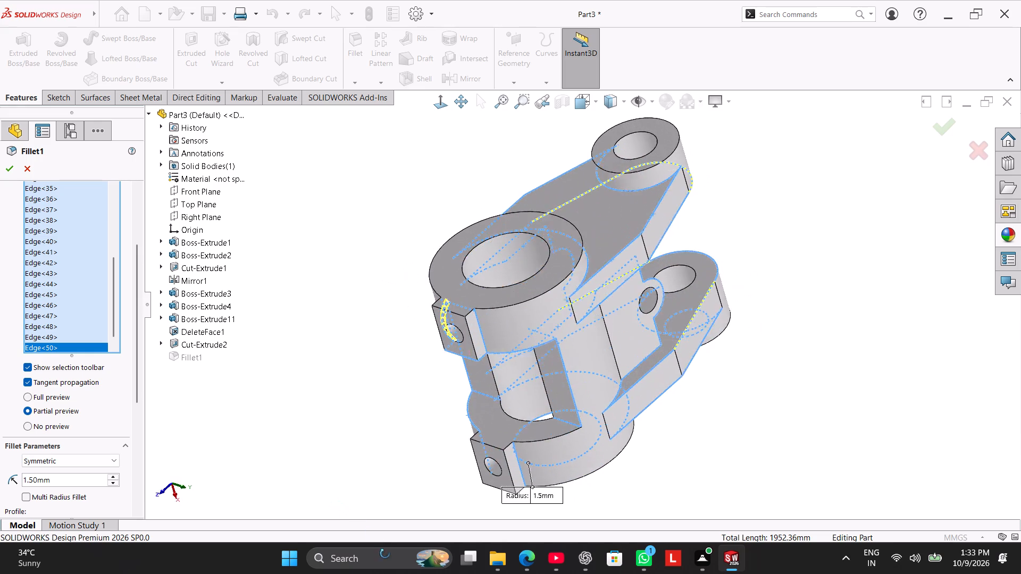
middle_click_drag(385, 554, 367, 460)
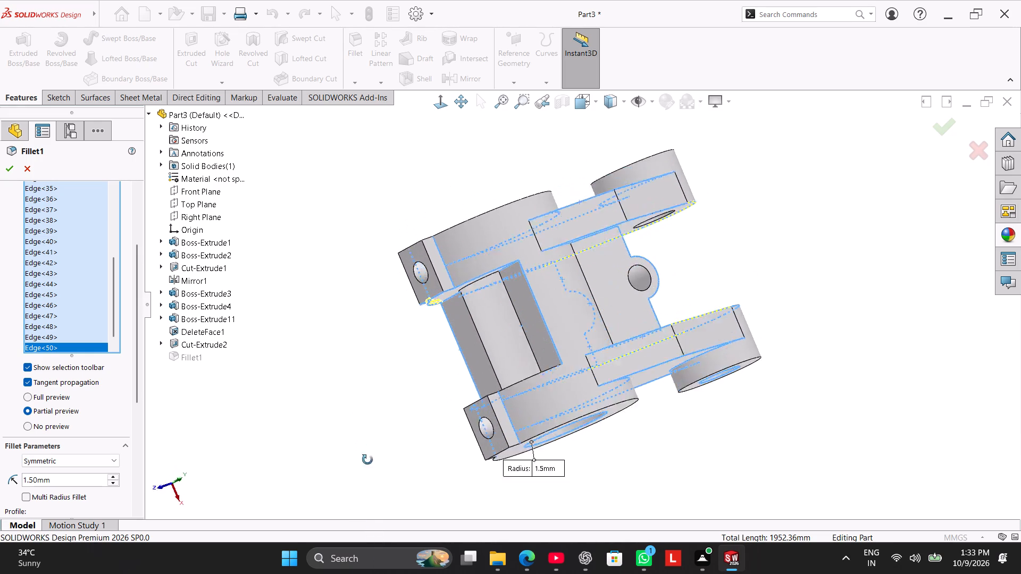
middle_click_drag(367, 460, 392, 519)
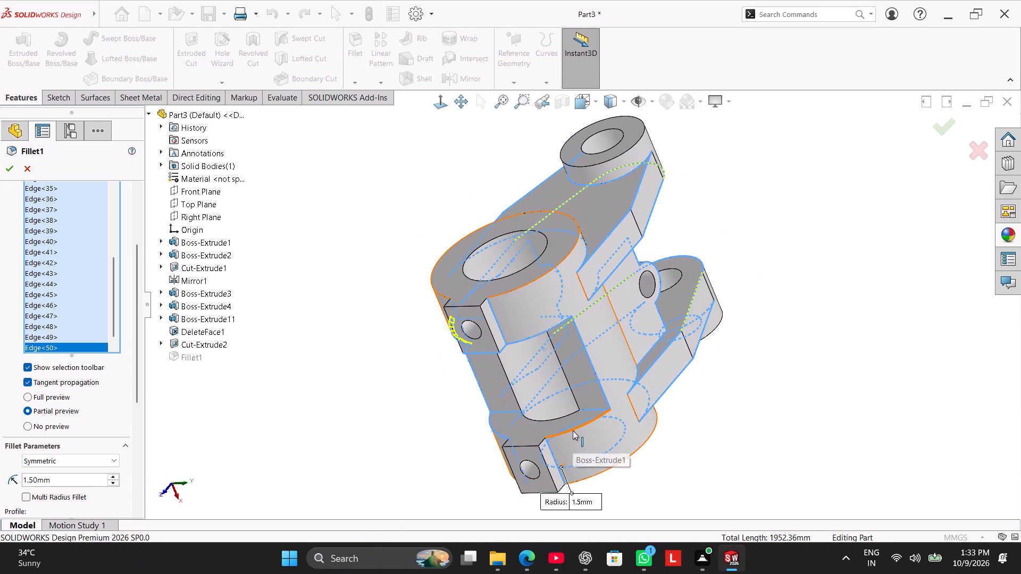
left_click(574, 430)
middle_click_drag(444, 457, 396, 367)
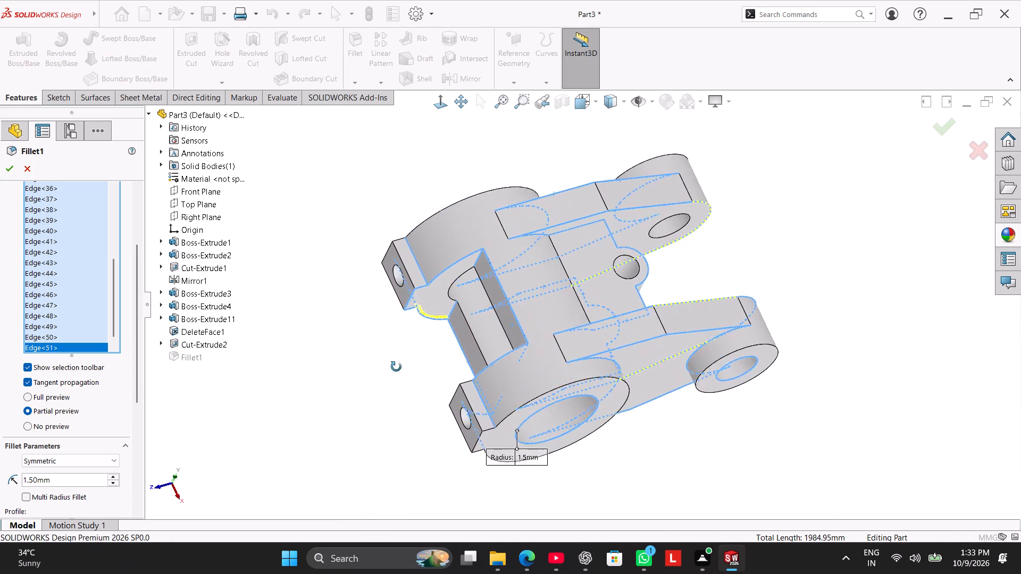
middle_click_drag(396, 367, 407, 333)
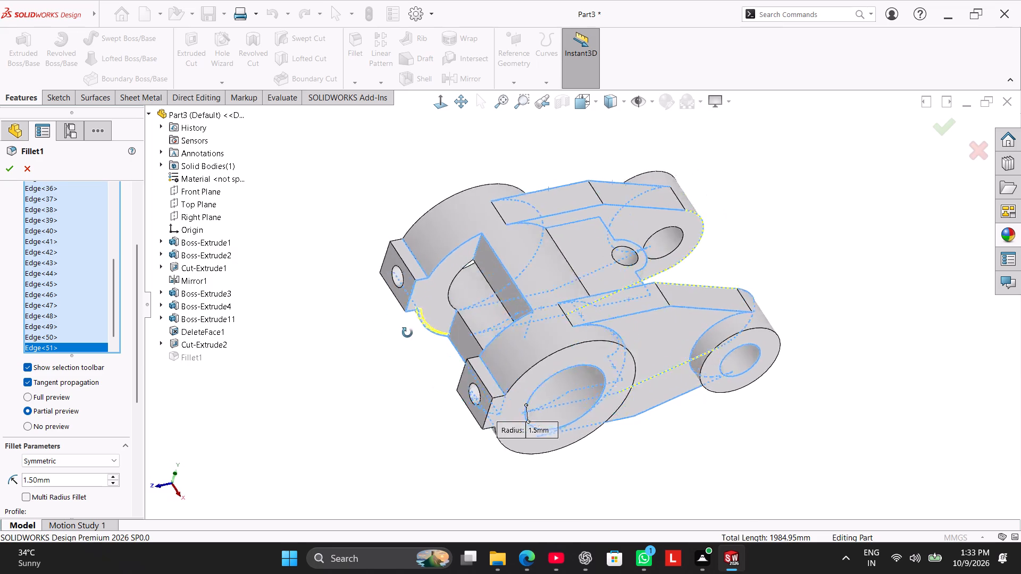
middle_click_drag(407, 333, 471, 460)
left_click(596, 474)
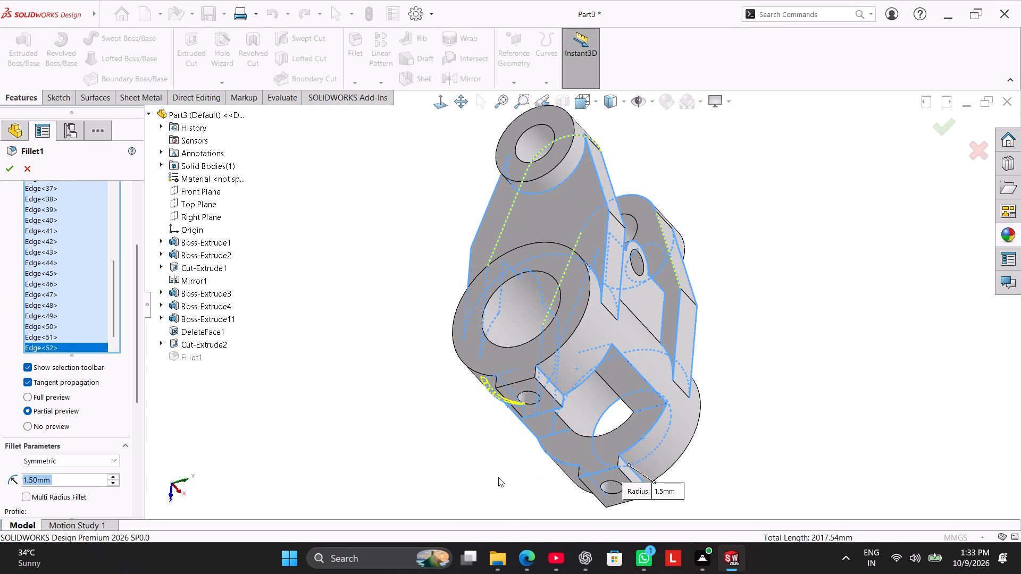
Add the remaining edge beside the other drilled tab and complete the 1.5 mm fillet.
middle_click_drag(495, 471, 408, 346)
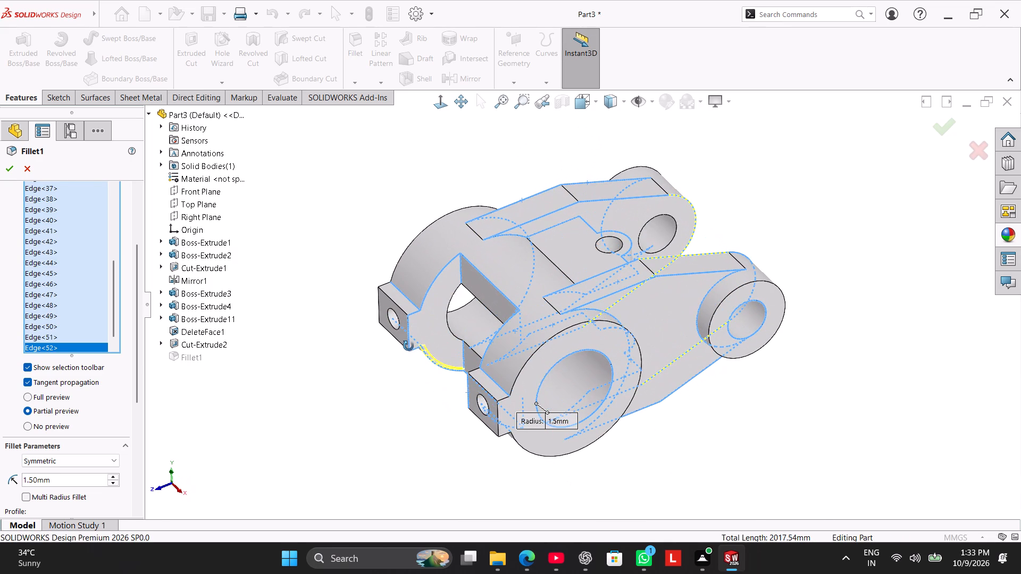
middle_click_drag(408, 346, 531, 442)
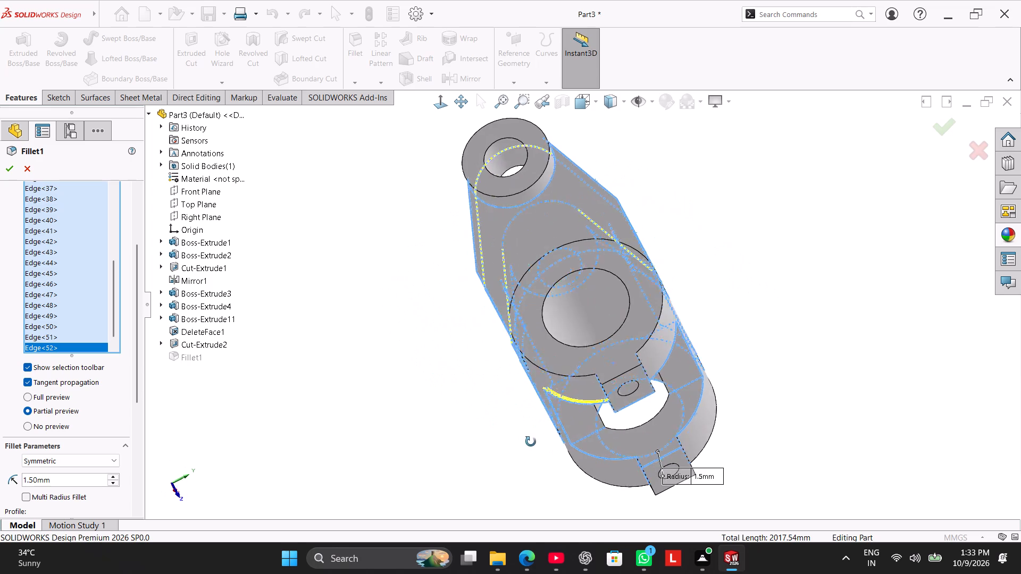
middle_click_drag(531, 442, 428, 325)
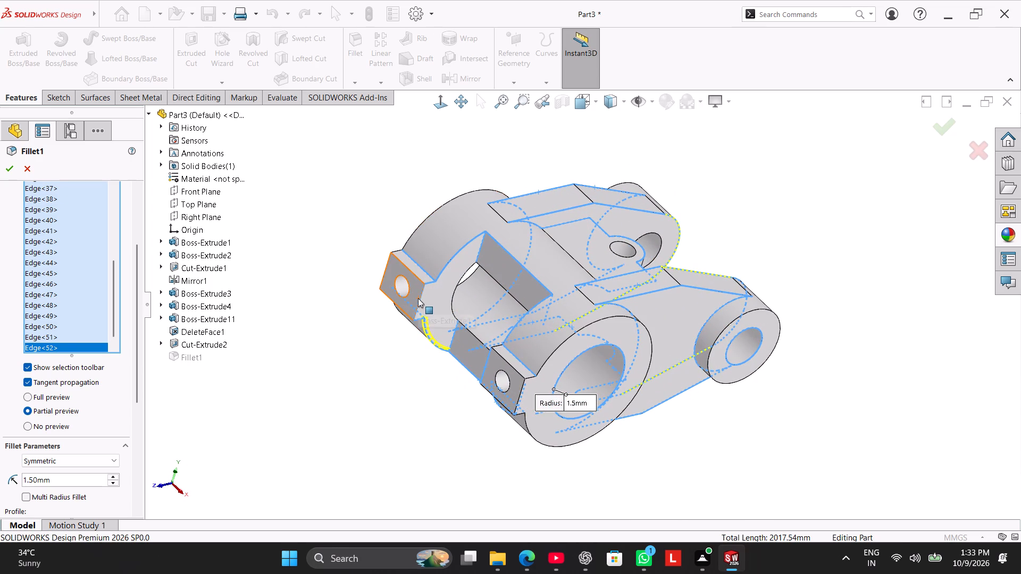
left_click(418, 299)
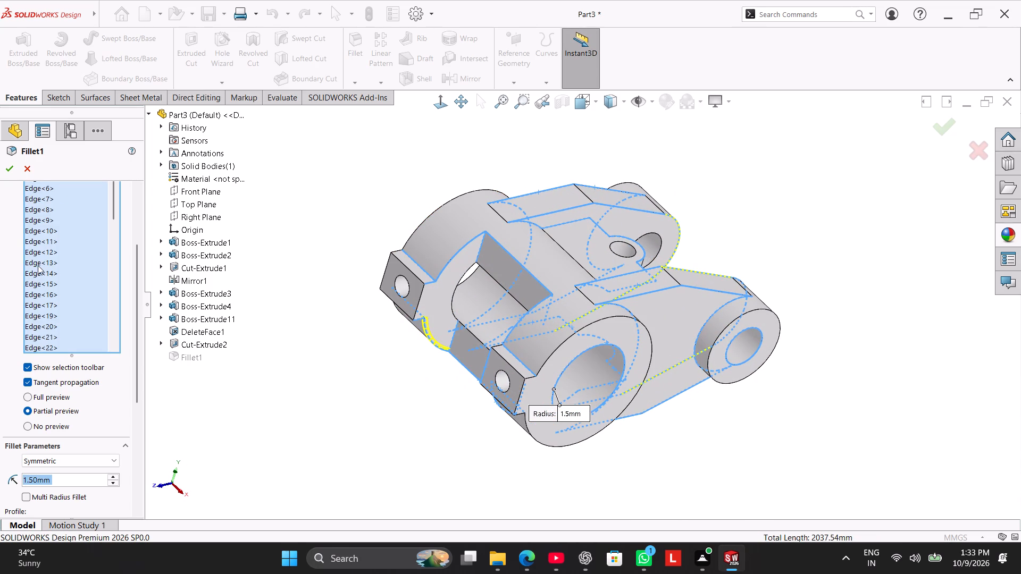
left_click(6, 171)
left_click_drag(280, 358, 280, 363)
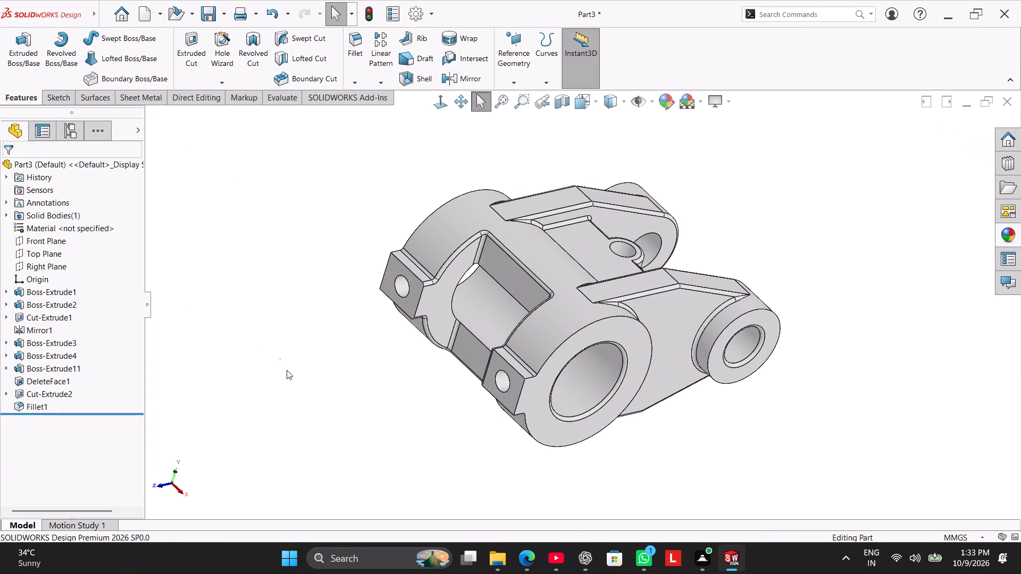
Examine the filleted part from all sides, including the webs, cross-piece lug, slot and drilled tabs, also in isometric view.
middle_click_drag(349, 408, 385, 372)
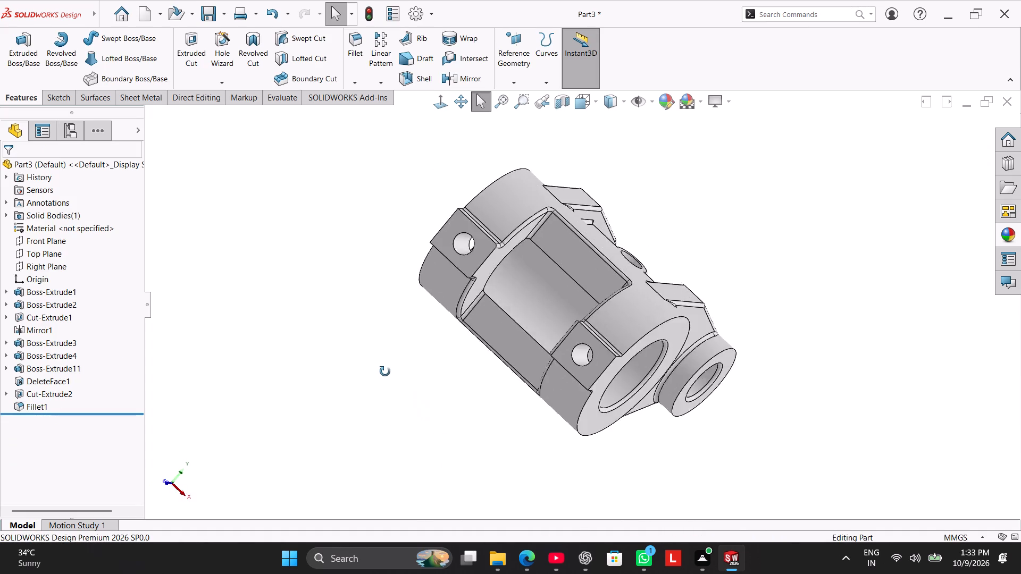
middle_click_drag(385, 372, 514, 363)
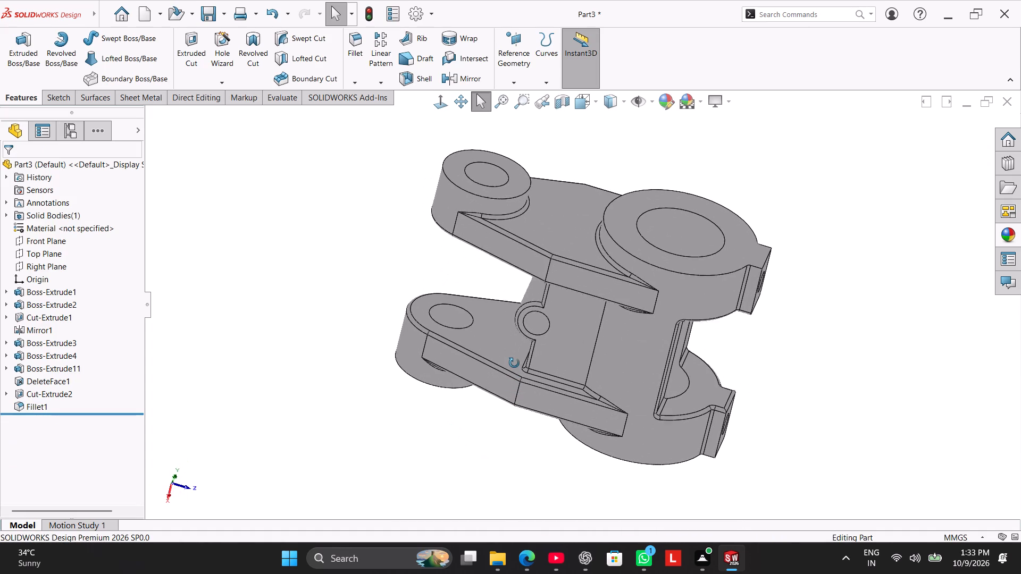
middle_click_drag(514, 363, 550, 284)
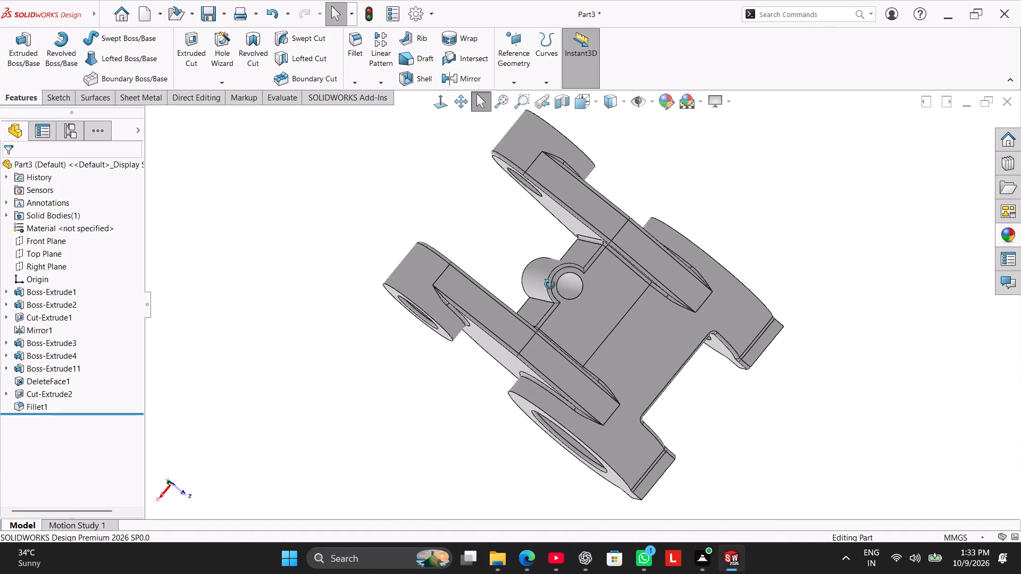
middle_click_drag(550, 284, 491, 264)
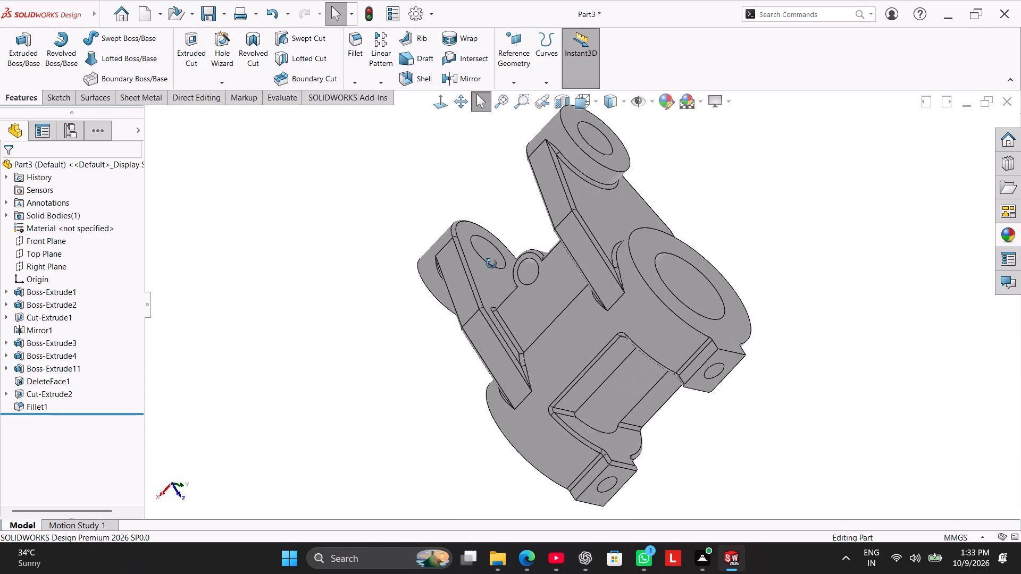
middle_click_drag(491, 264, 528, 391)
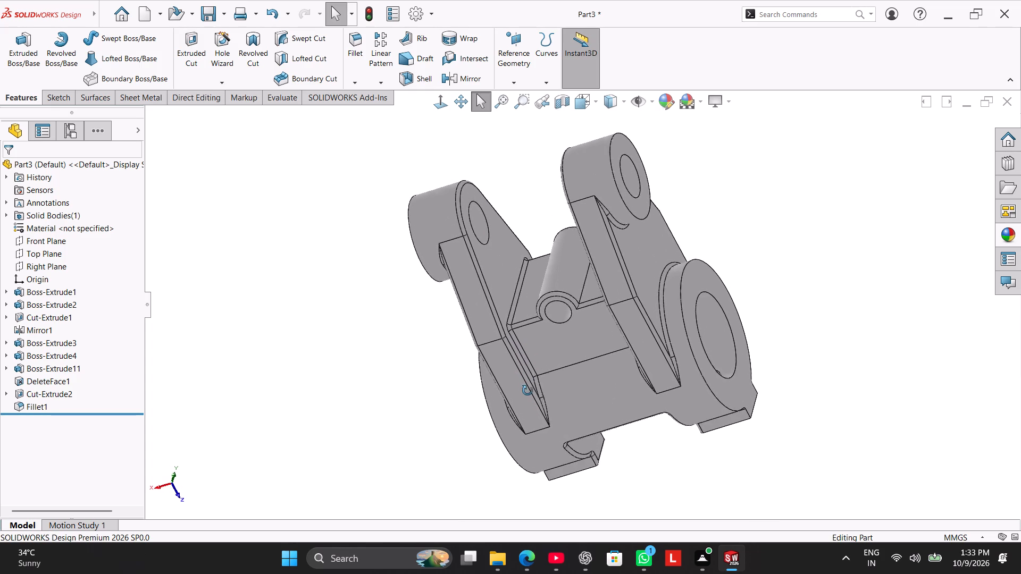
middle_click_drag(528, 391, 543, 220)
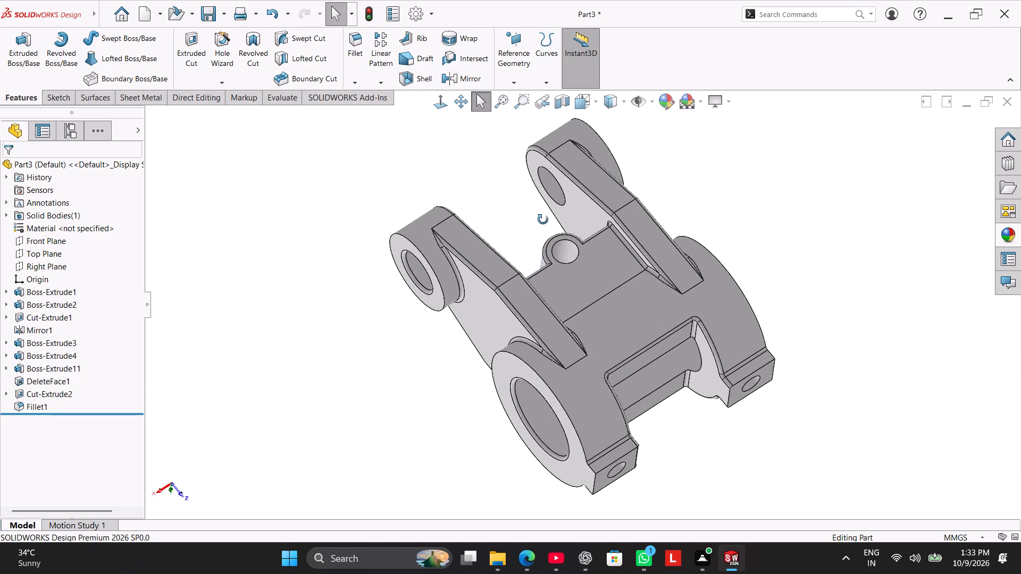
middle_click_drag(543, 220, 746, 147)
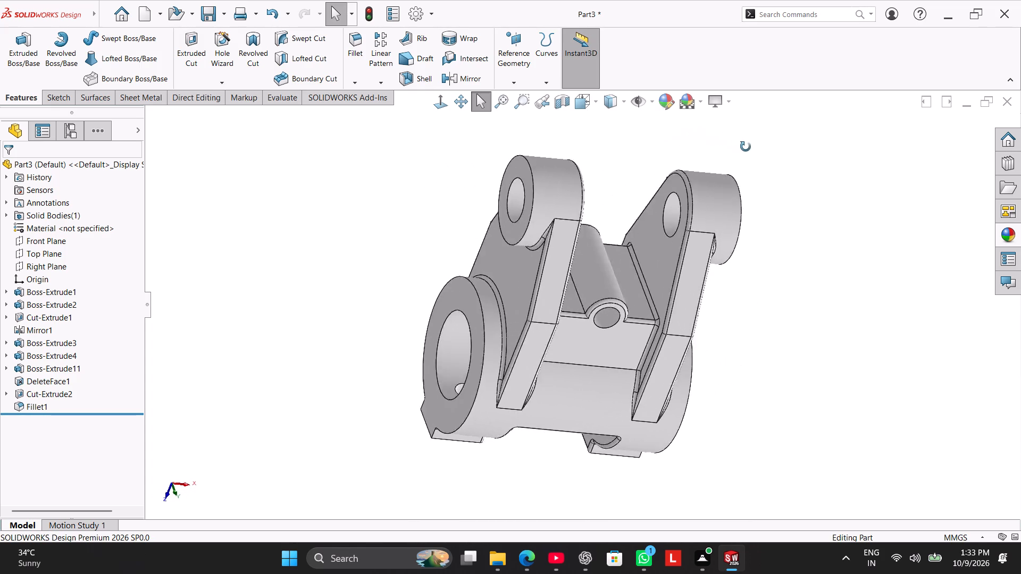
middle_click_drag(746, 147, 878, 304)
right_click_drag(365, 390, 647, 243)
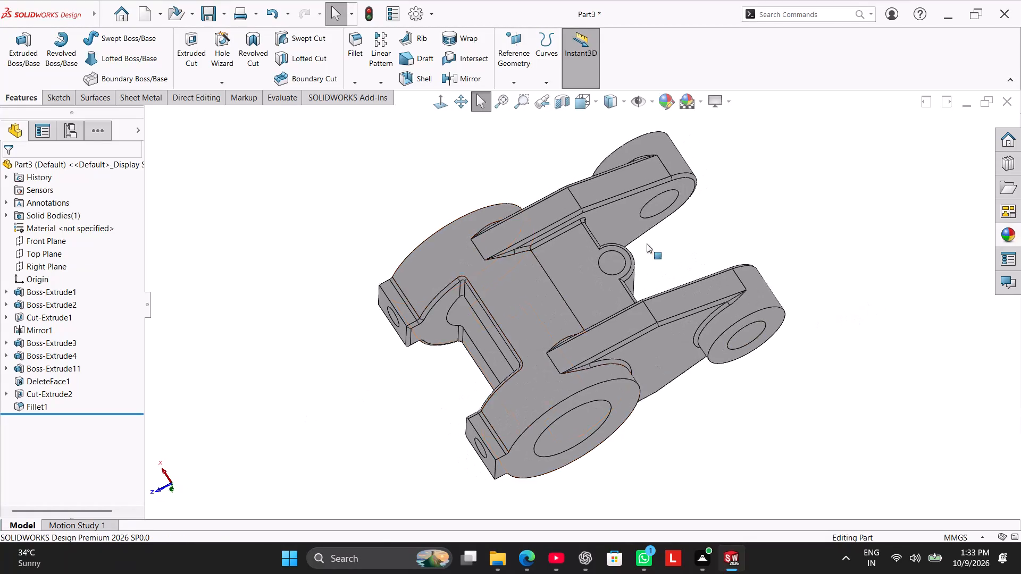
right_click_drag(647, 243, 668, 237)
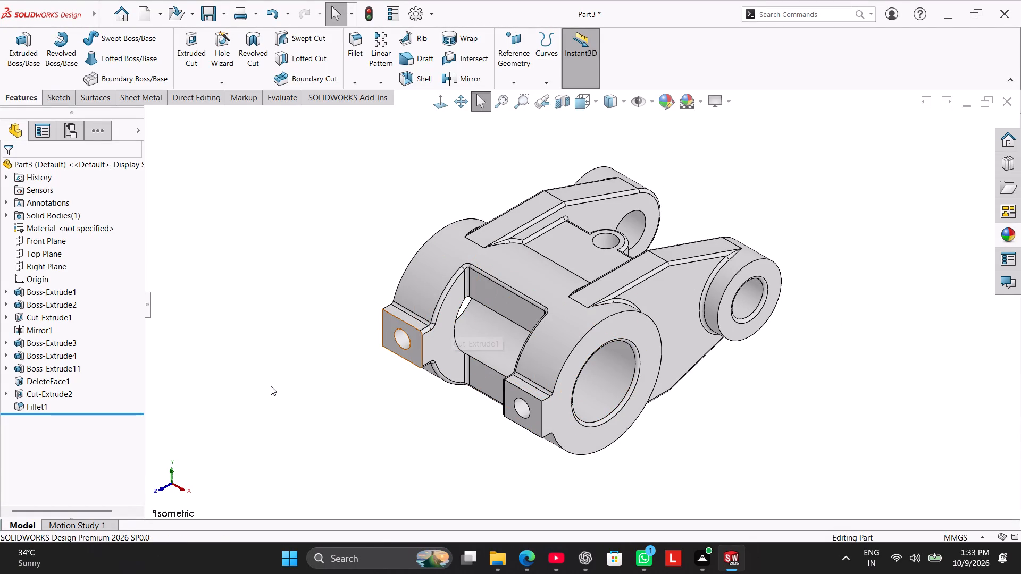
middle_click_drag(278, 338, 338, 422)
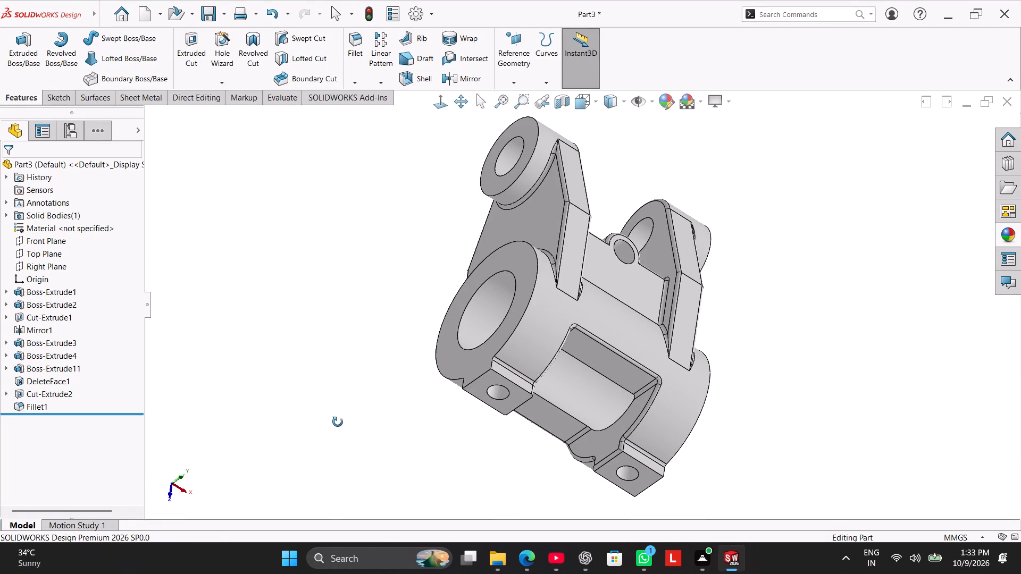
middle_click_drag(338, 422, 465, 272)
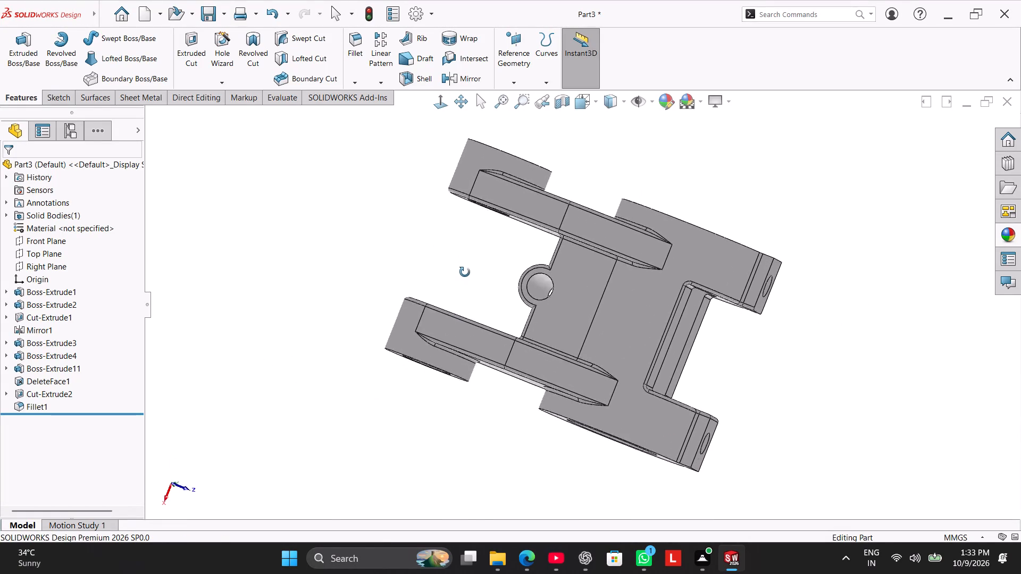
middle_click_drag(465, 272, 480, 226)
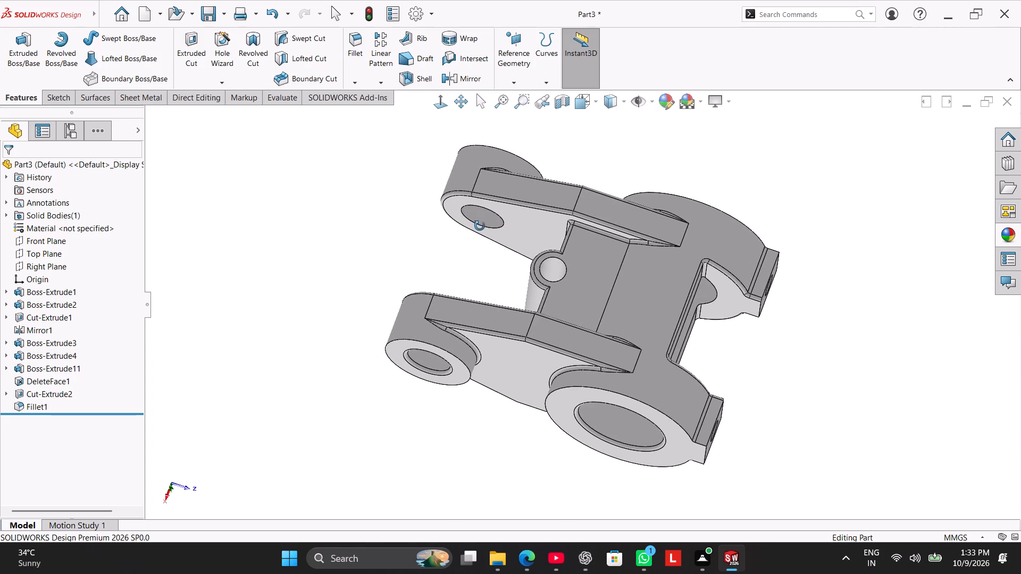
middle_click_drag(480, 226, 339, 140)
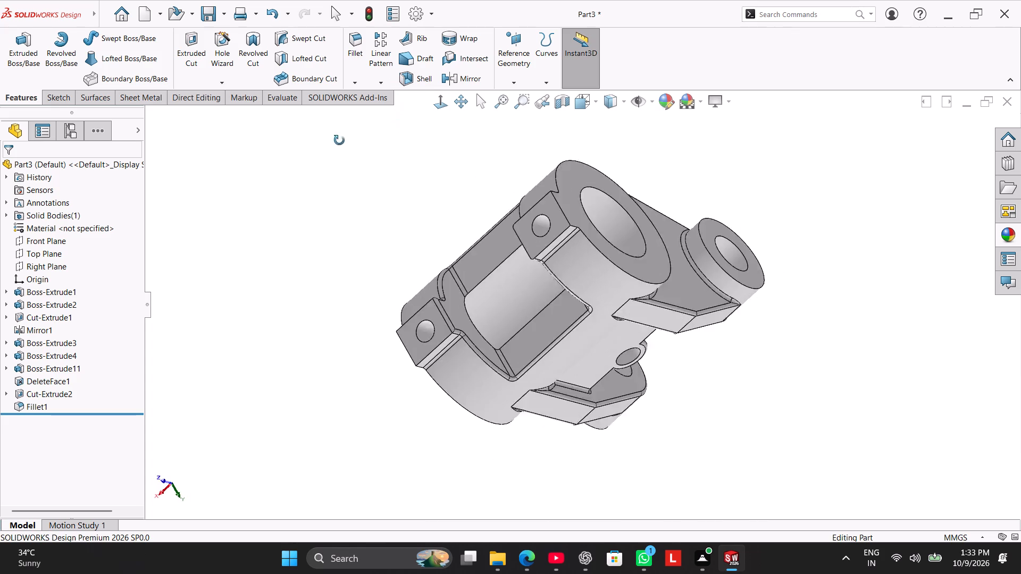
middle_click_drag(339, 140, 320, 185)
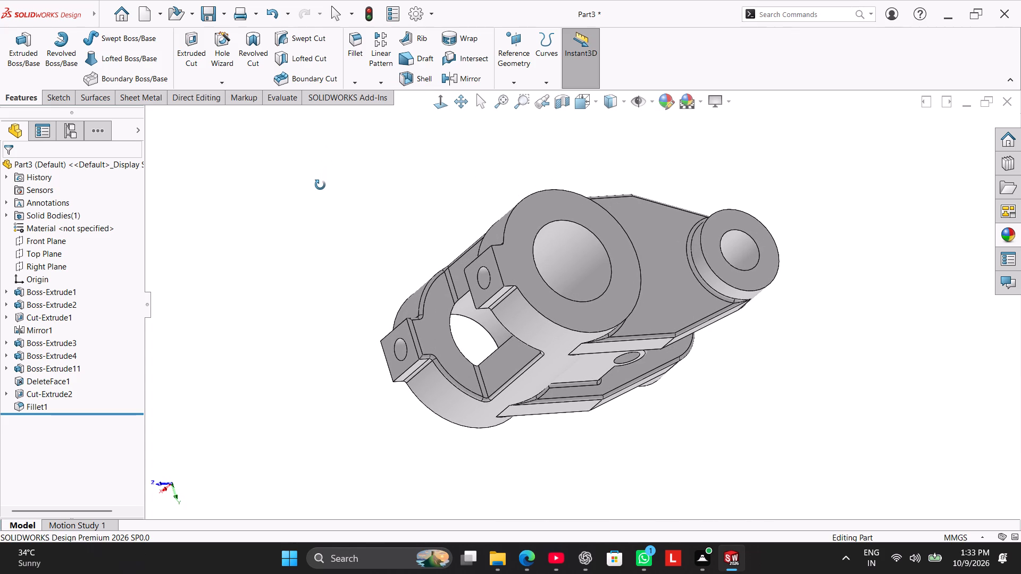
middle_click_drag(320, 185, 333, 237)
right_click_drag(330, 284, 454, 208)
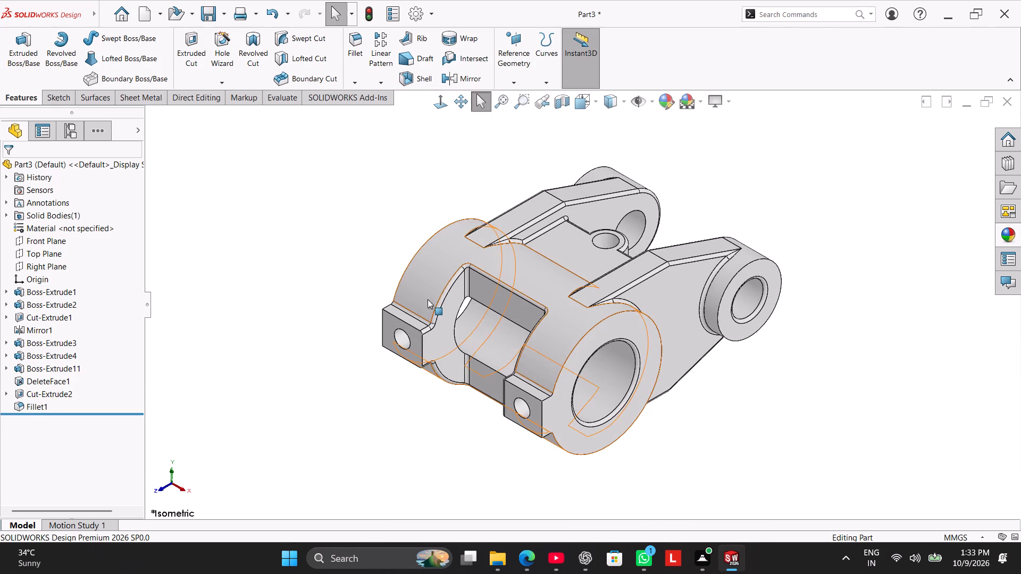
middle_click_drag(336, 386, 395, 404)
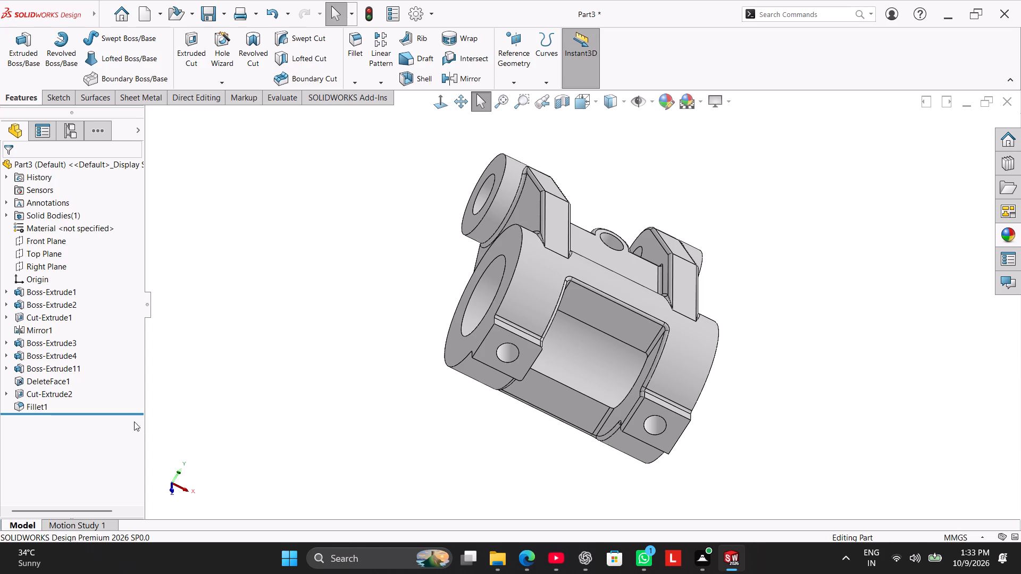
Edit the 1.5 mm fillet to remove the last selected edge, beside the drilled tab.
left_click(30, 412)
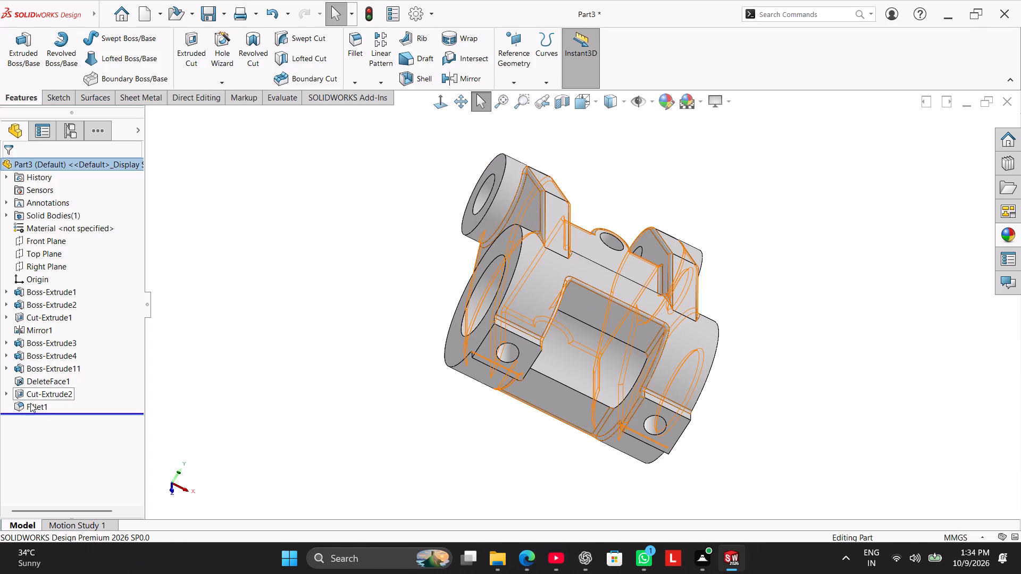
right_click(30, 404)
left_click(46, 298)
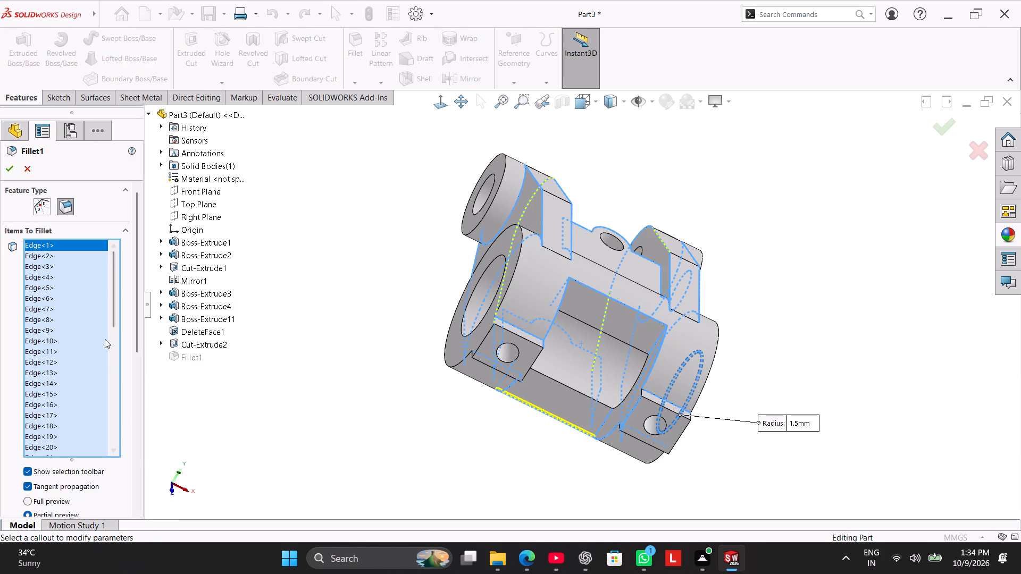
left_click_drag(111, 314, 113, 480)
left_click_drag(112, 323, 116, 457)
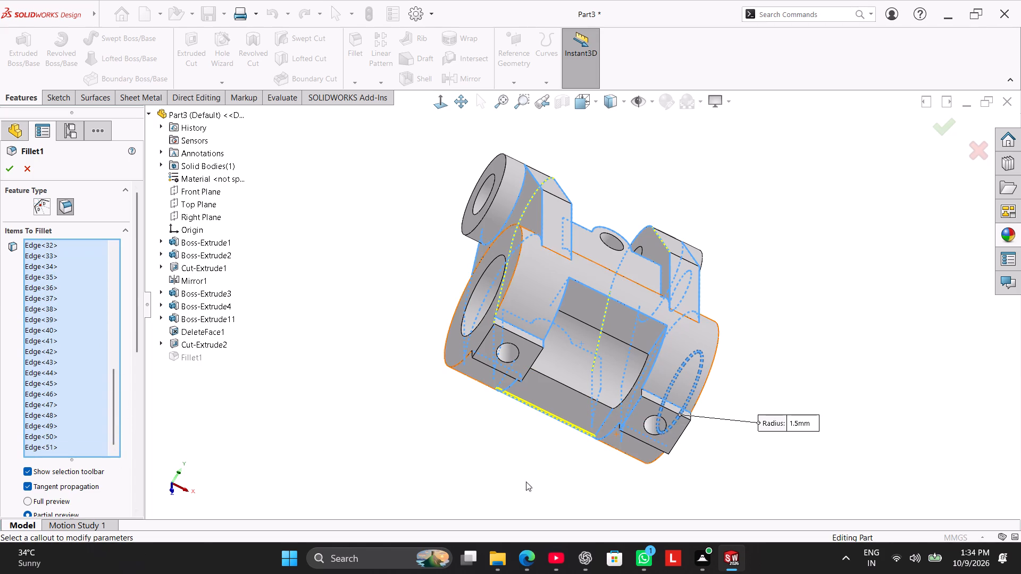
scroll(542, 474, "down", 4)
scroll(691, 408, "down", 3)
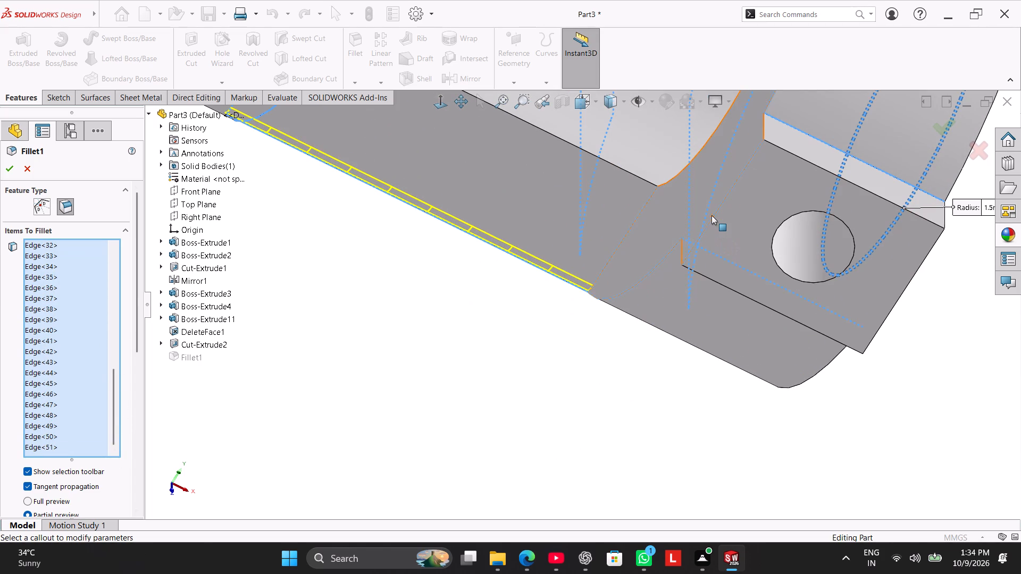
left_click(712, 215)
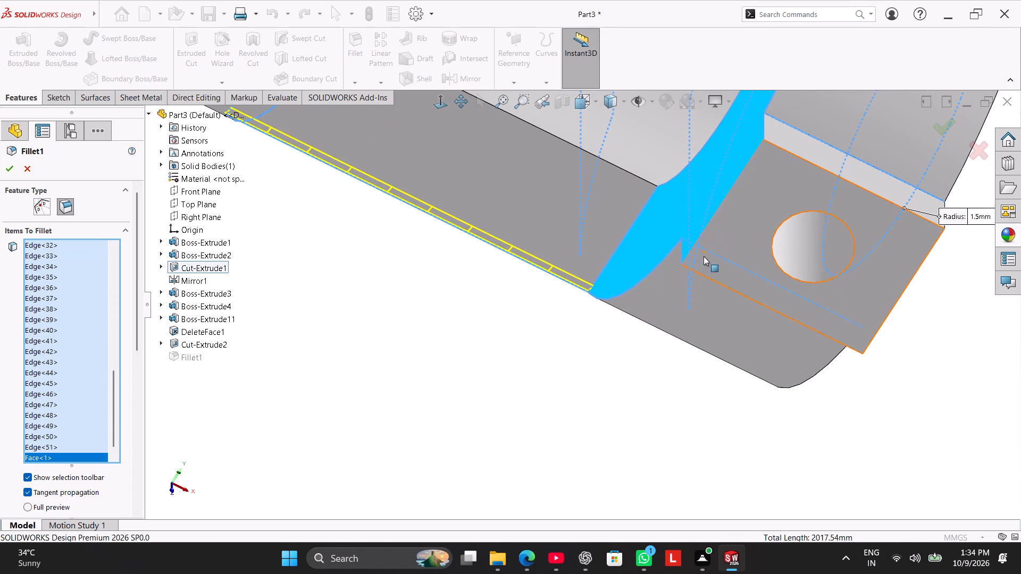
right_click(54, 453)
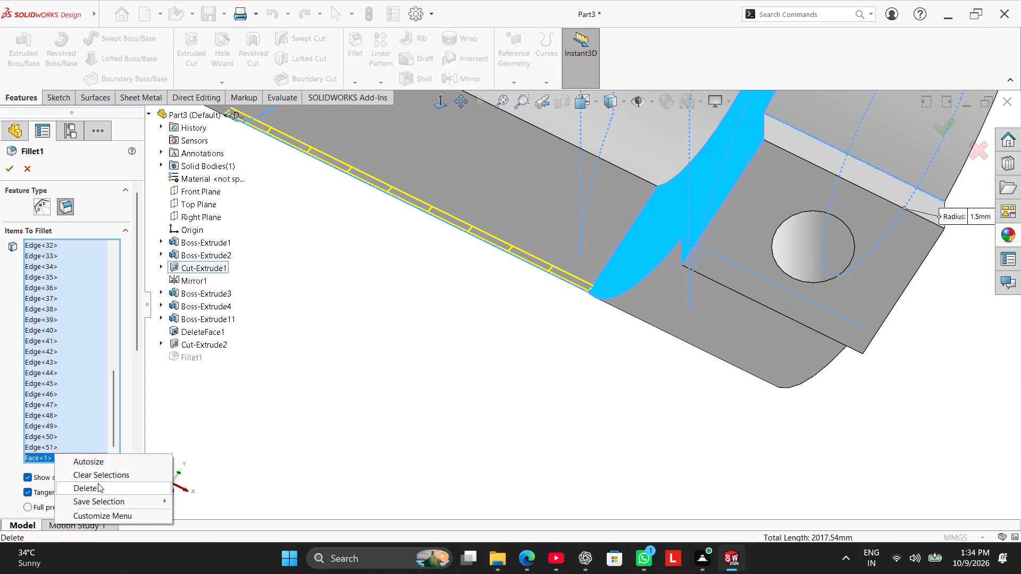
left_click(98, 483)
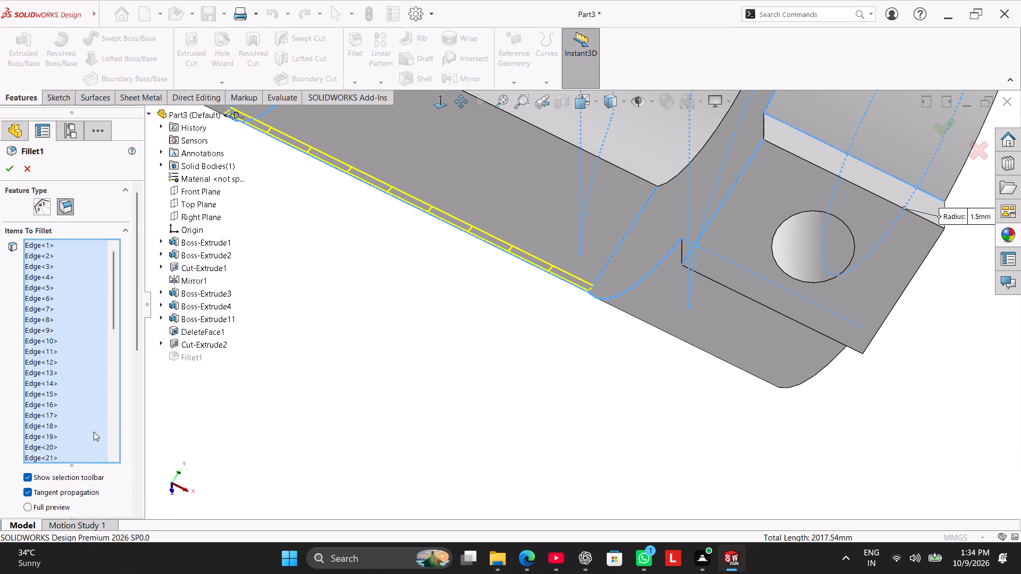
left_click_drag(114, 316, 115, 471)
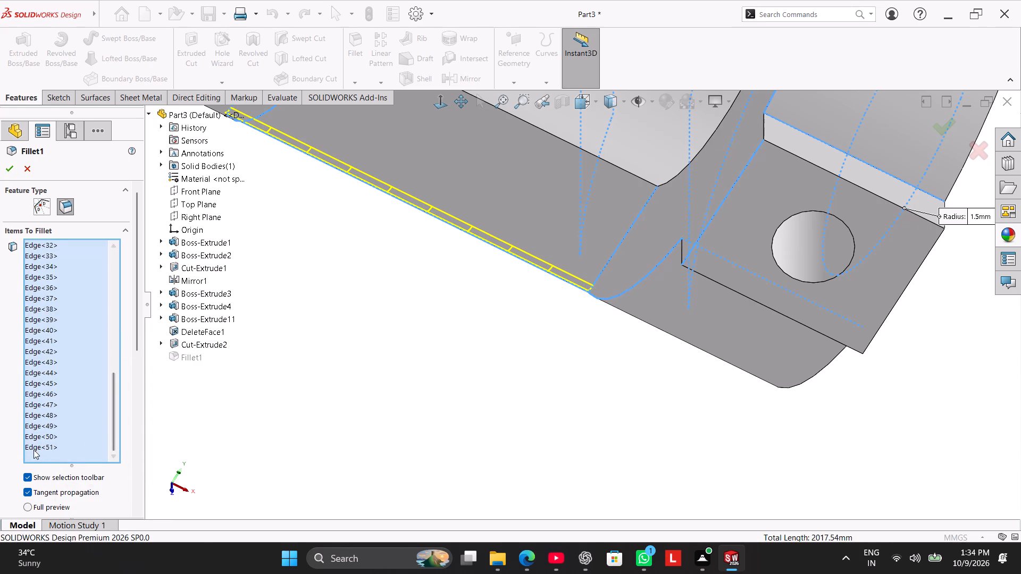
left_click(38, 448)
right_click(39, 448)
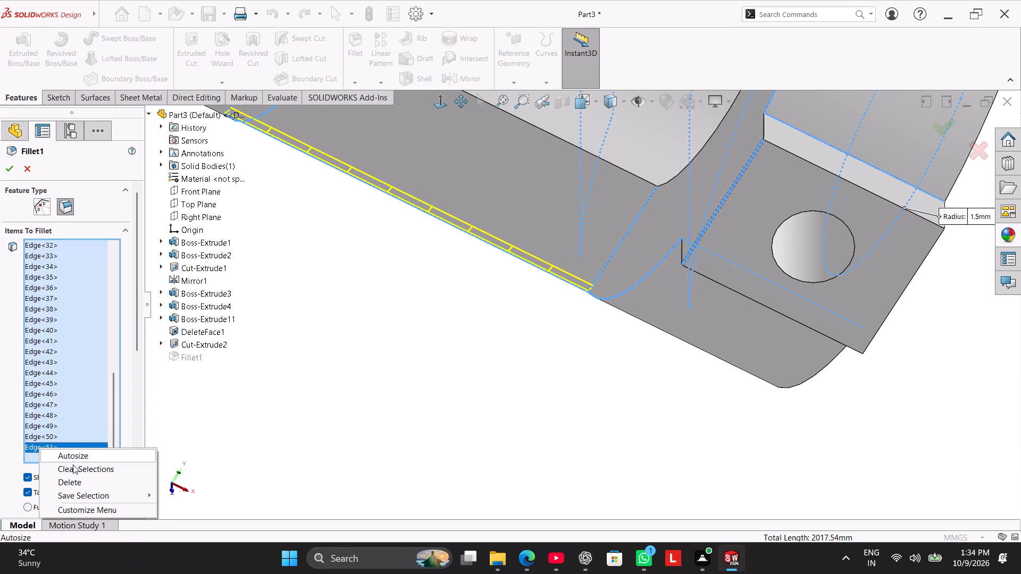
left_click(78, 481)
scroll(341, 434, "up", 5)
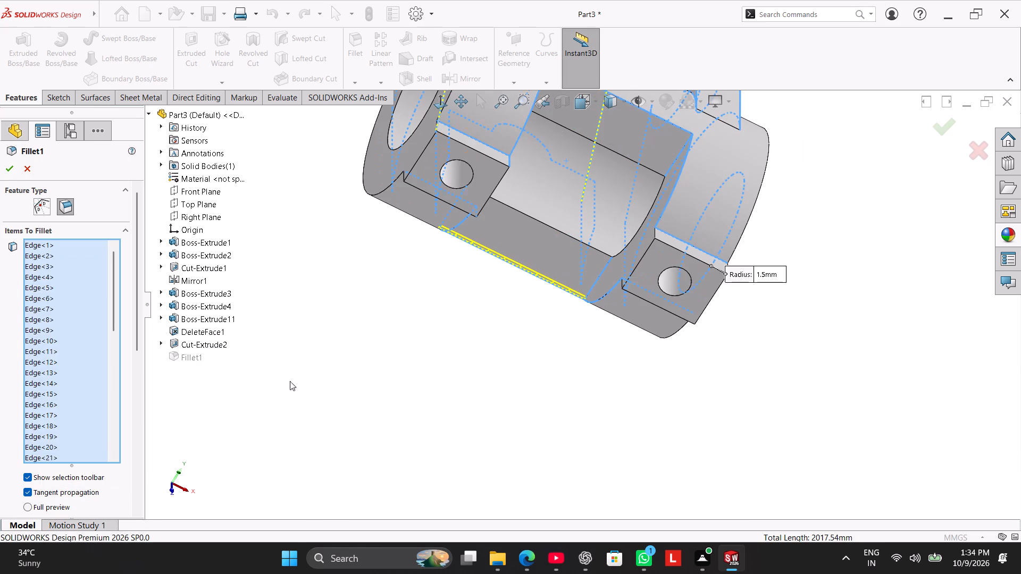
left_click(11, 174)
Examine the filleted part from the front, underside and web side, and return to the isometric view.
right_click_drag(199, 357, 433, 213)
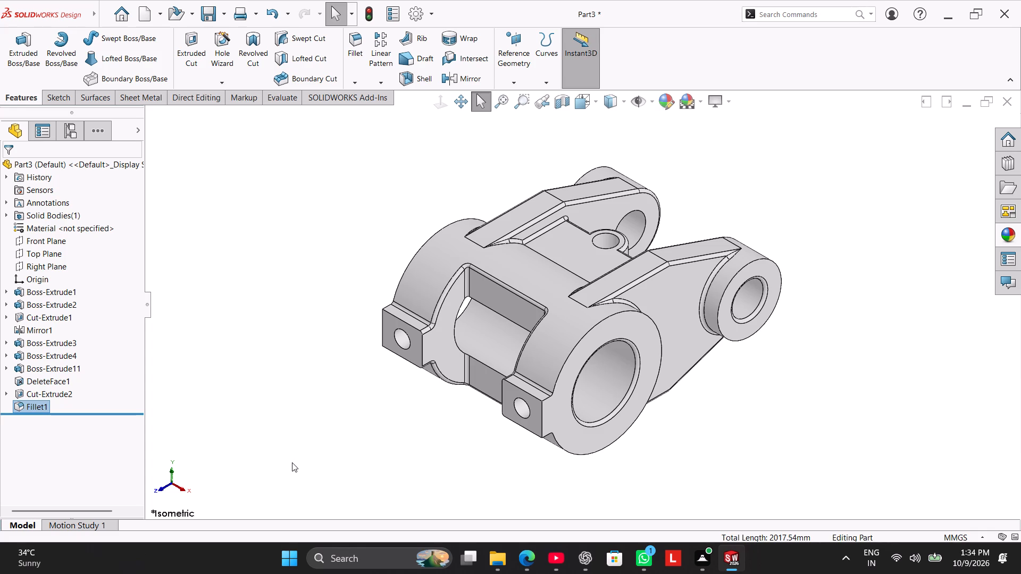
middle_click_drag(294, 467, 339, 501)
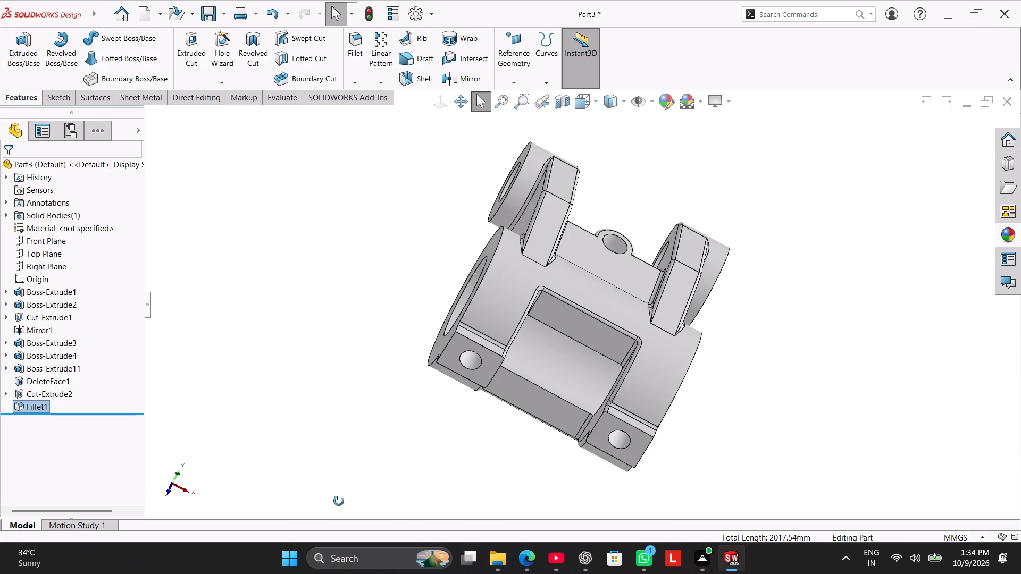
middle_click_drag(339, 501, 386, 277)
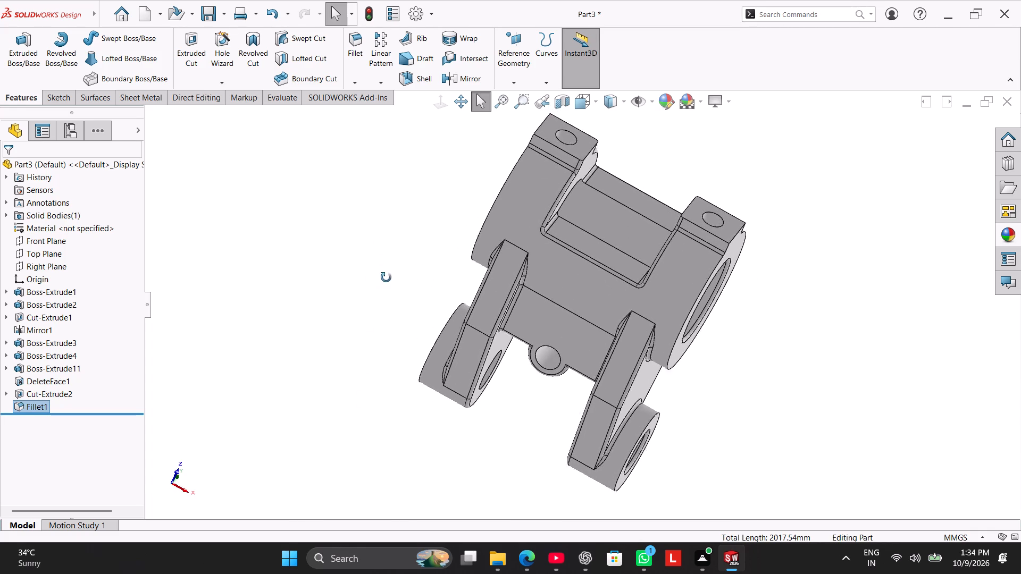
middle_click_drag(386, 277, 376, 208)
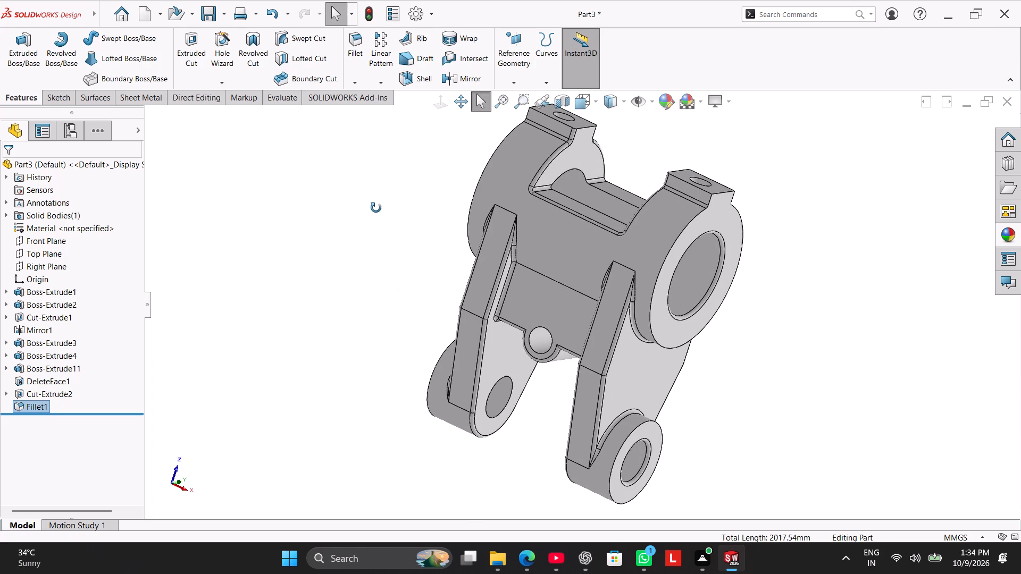
middle_click_drag(376, 208, 392, 197)
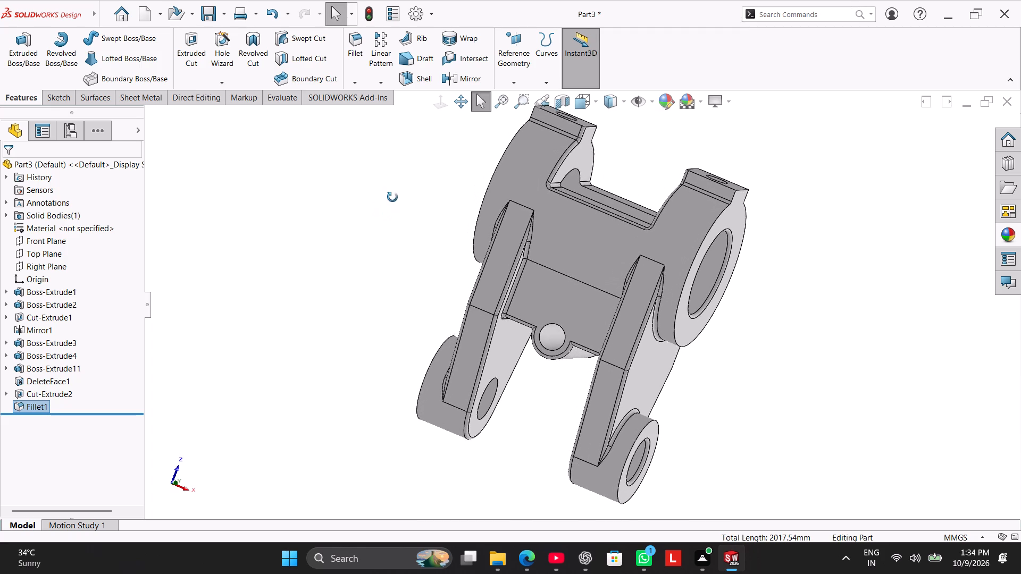
middle_click_drag(392, 197, 395, 191)
right_click_drag(356, 273, 443, 188)
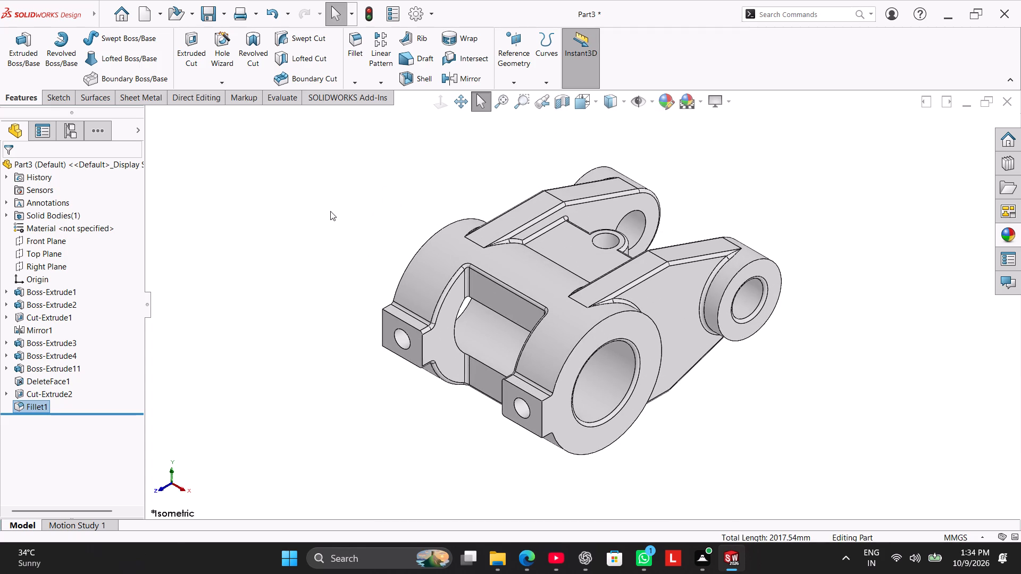
Apply a dark grey standard colour, RGB 64, 64, 64, to the fillet feature's faces.
left_click(666, 99)
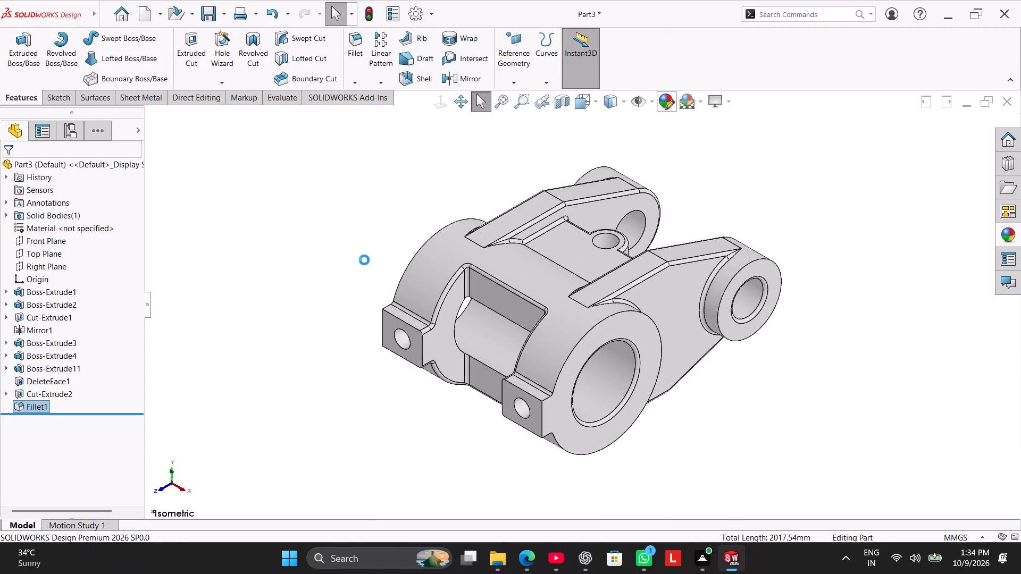
left_click_drag(138, 269, 133, 357)
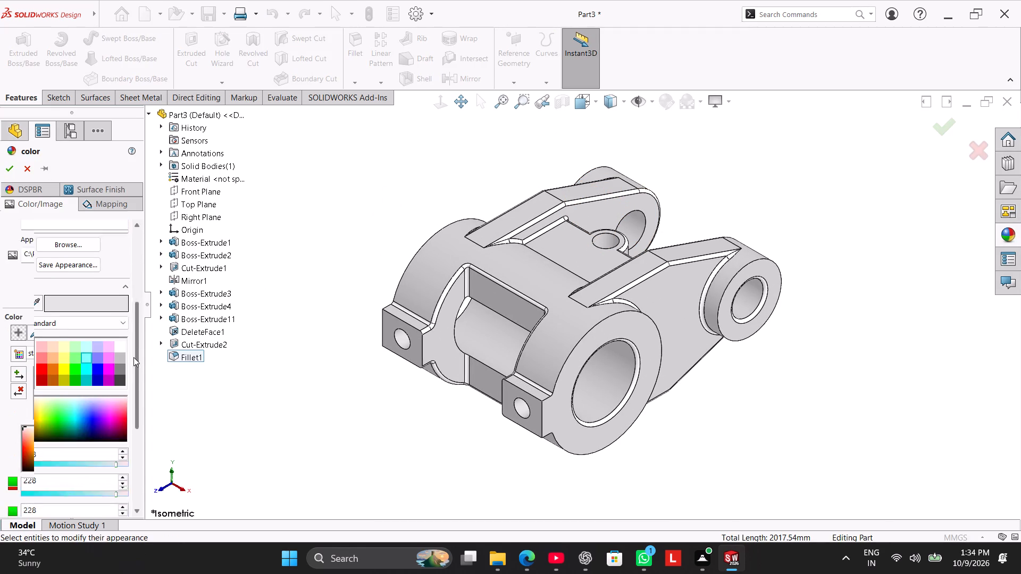
left_click_drag(133, 357, 133, 363)
left_click(119, 334)
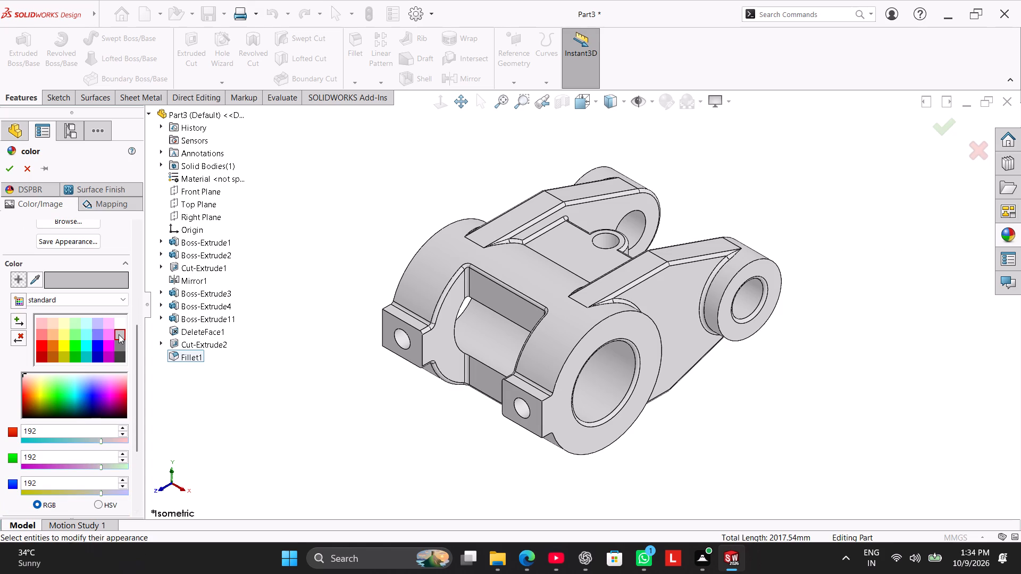
left_click(119, 345)
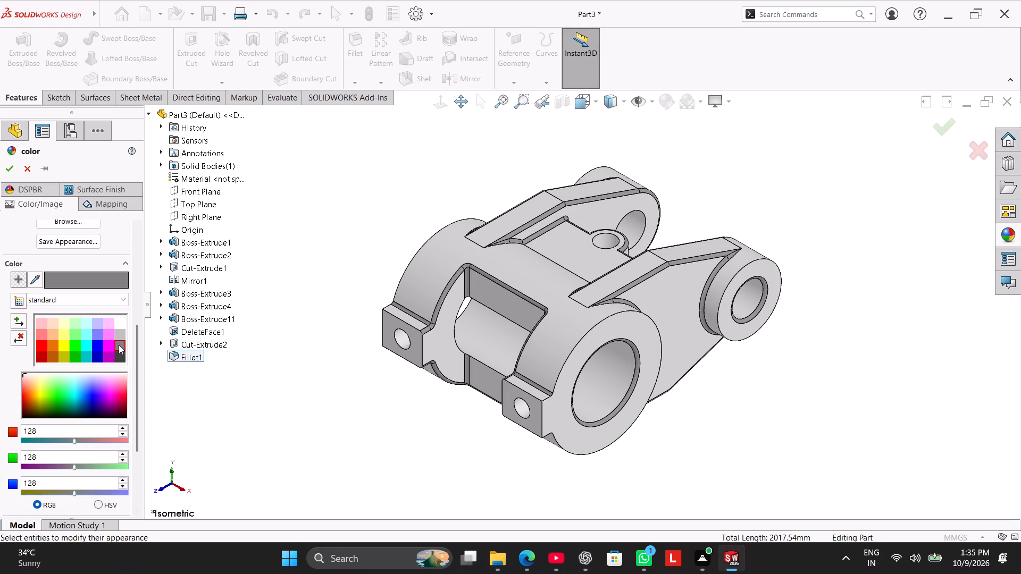
left_click(119, 352)
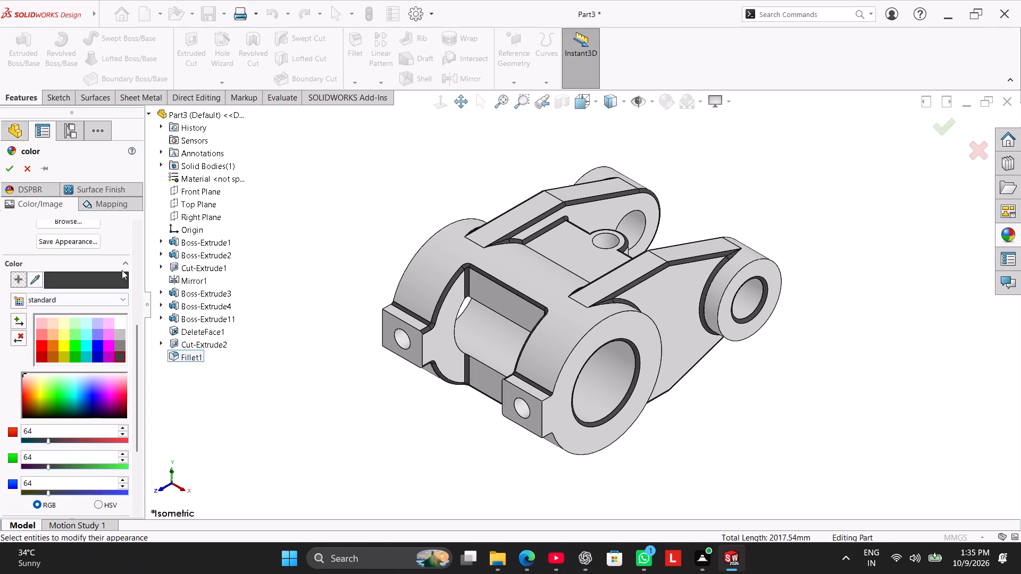
Add the whole part to the appearance selection and colour it medium grey, RGB 128, 128, 128.
left_click_drag(137, 330, 155, 184)
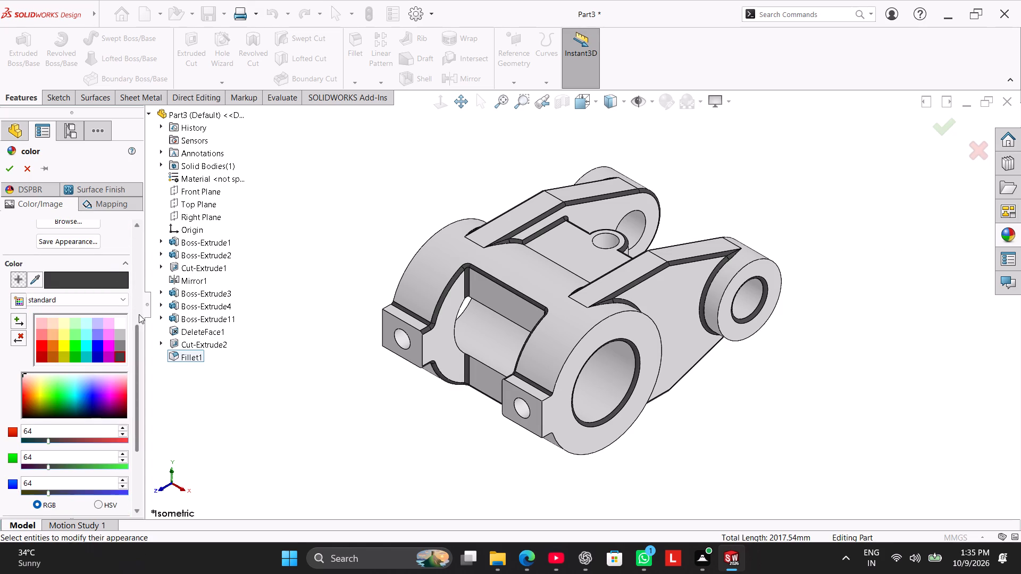
left_click_drag(139, 323, 154, 222)
left_click(13, 244)
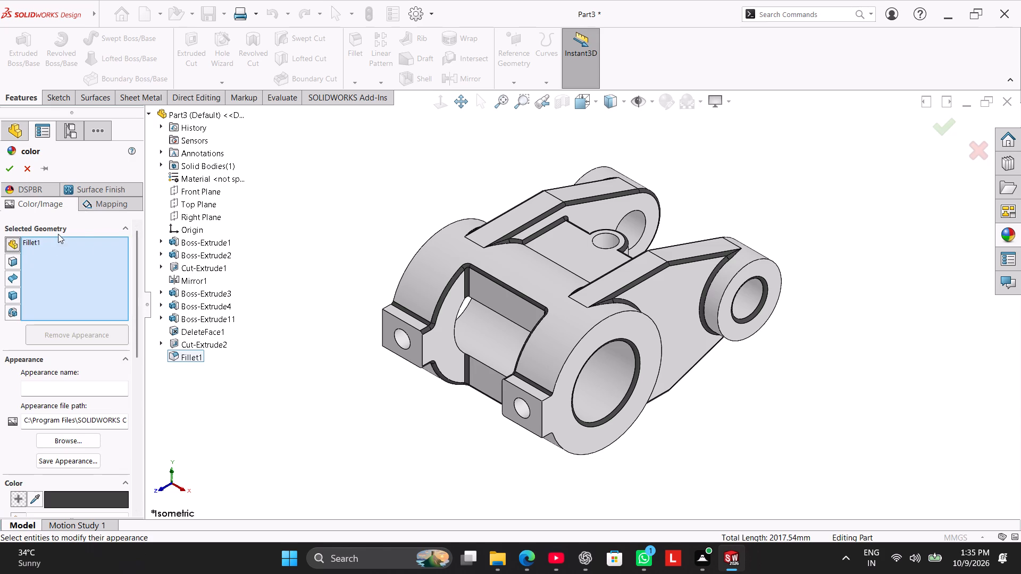
left_click(187, 112)
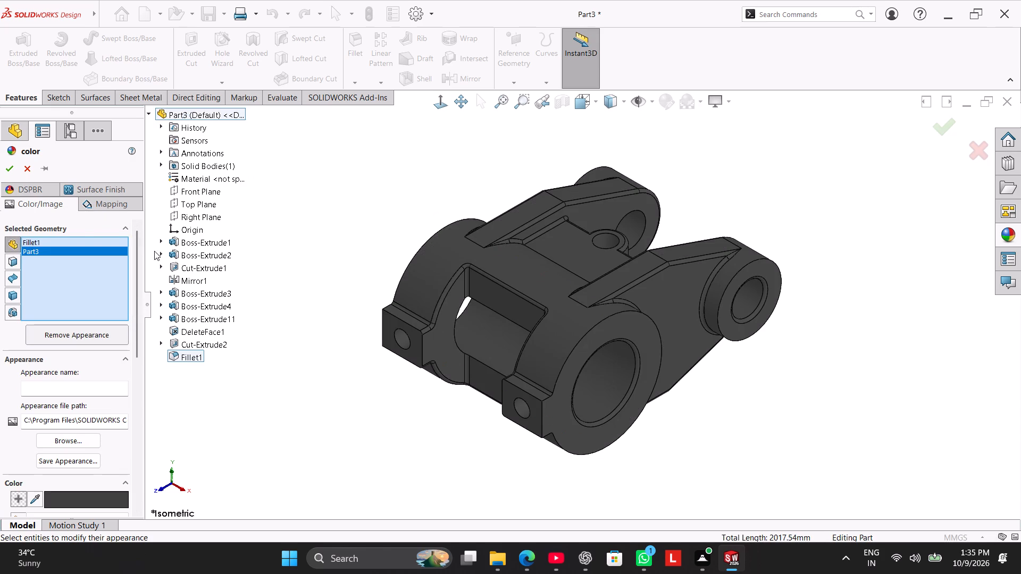
left_click_drag(138, 301, 152, 403)
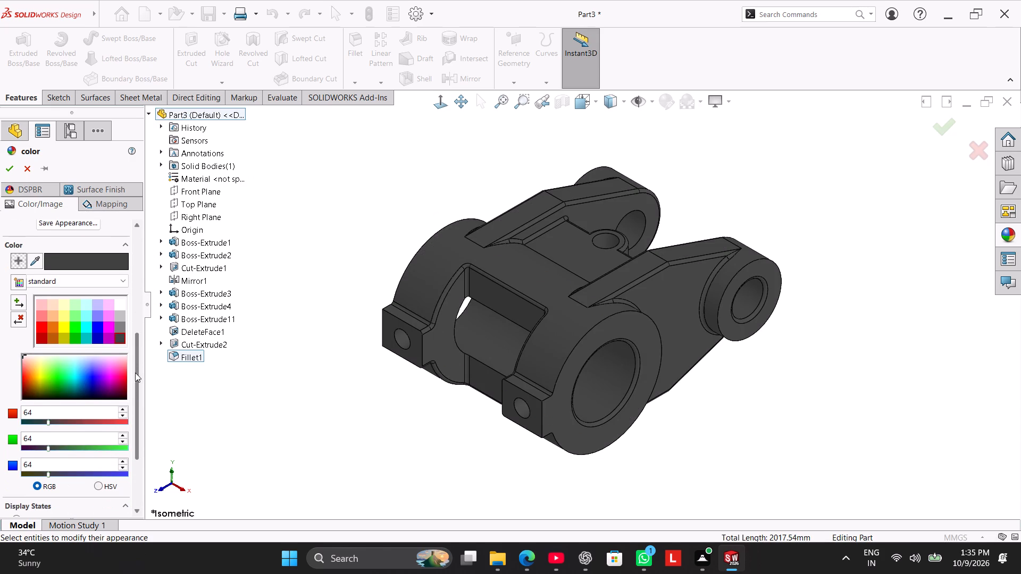
left_click(122, 325)
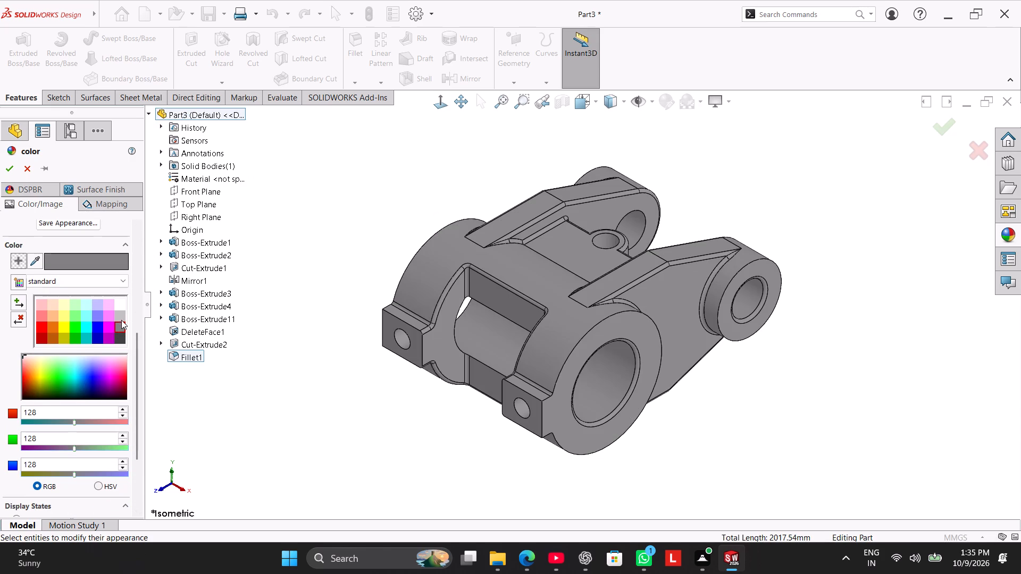
left_click(121, 314)
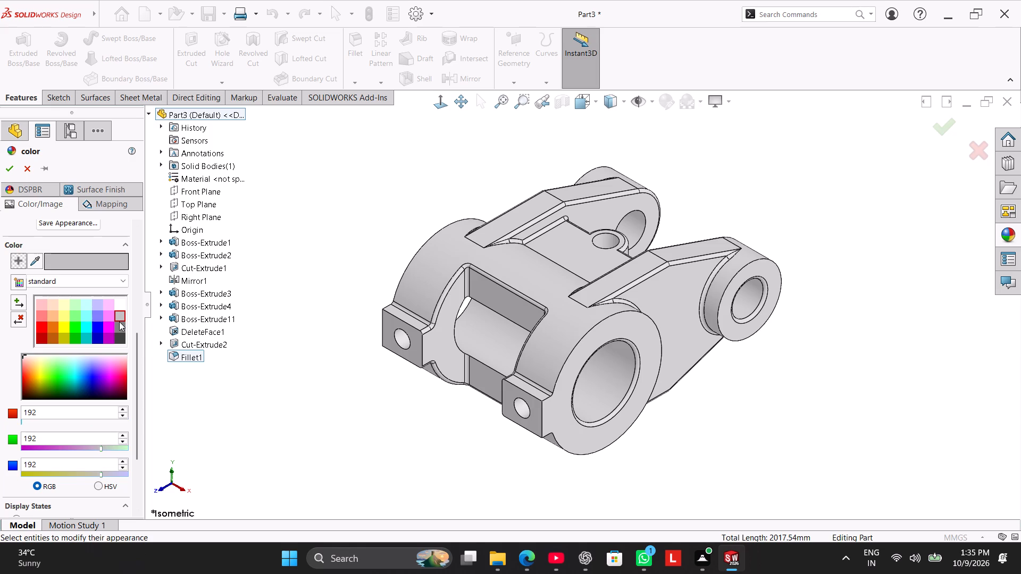
left_click(119, 325)
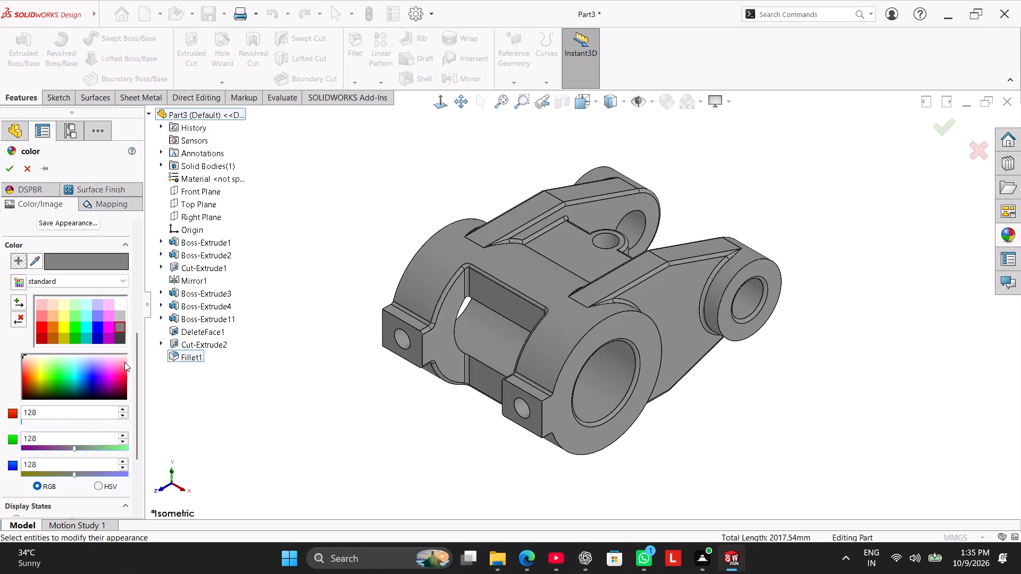
left_click(9, 167)
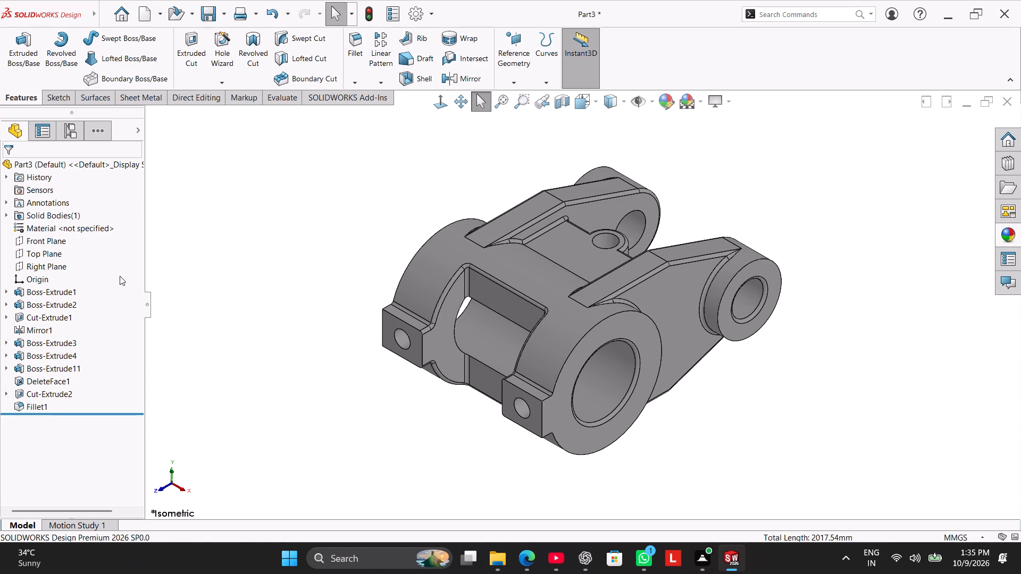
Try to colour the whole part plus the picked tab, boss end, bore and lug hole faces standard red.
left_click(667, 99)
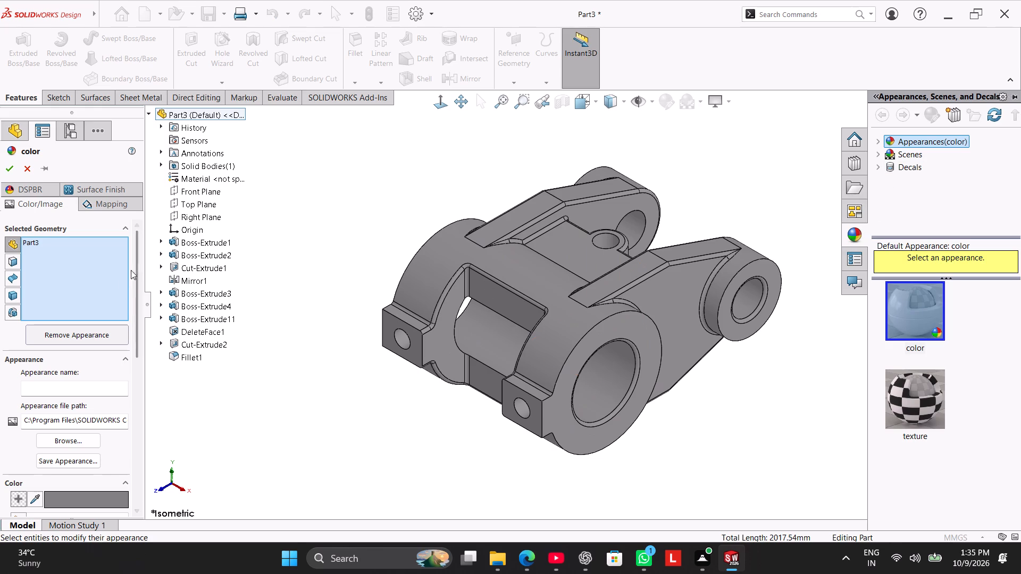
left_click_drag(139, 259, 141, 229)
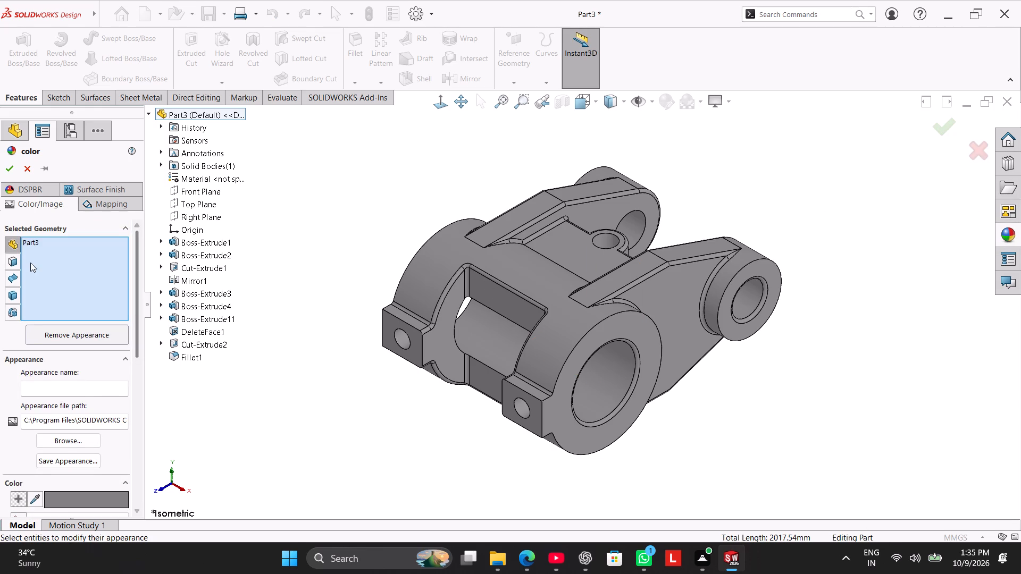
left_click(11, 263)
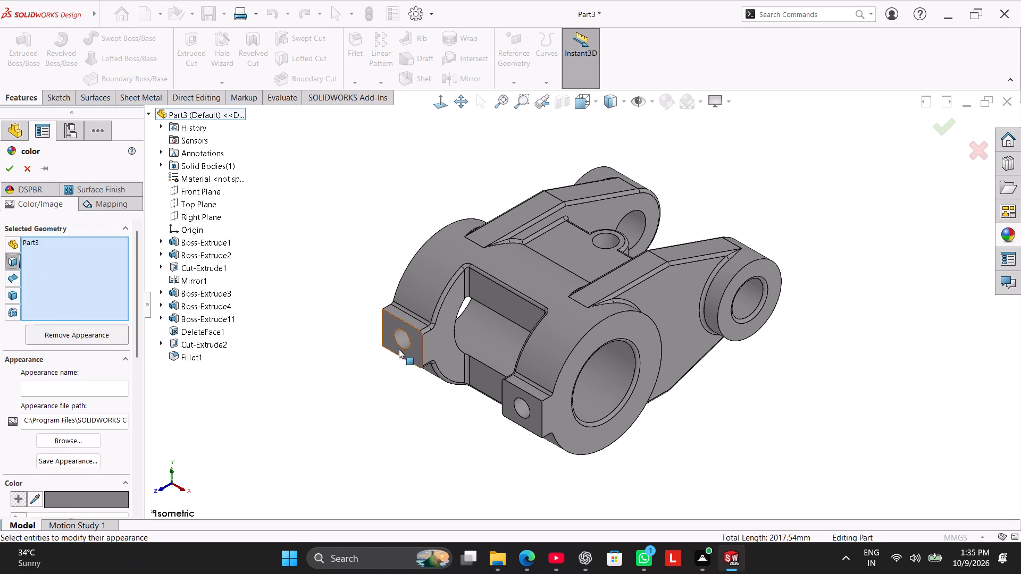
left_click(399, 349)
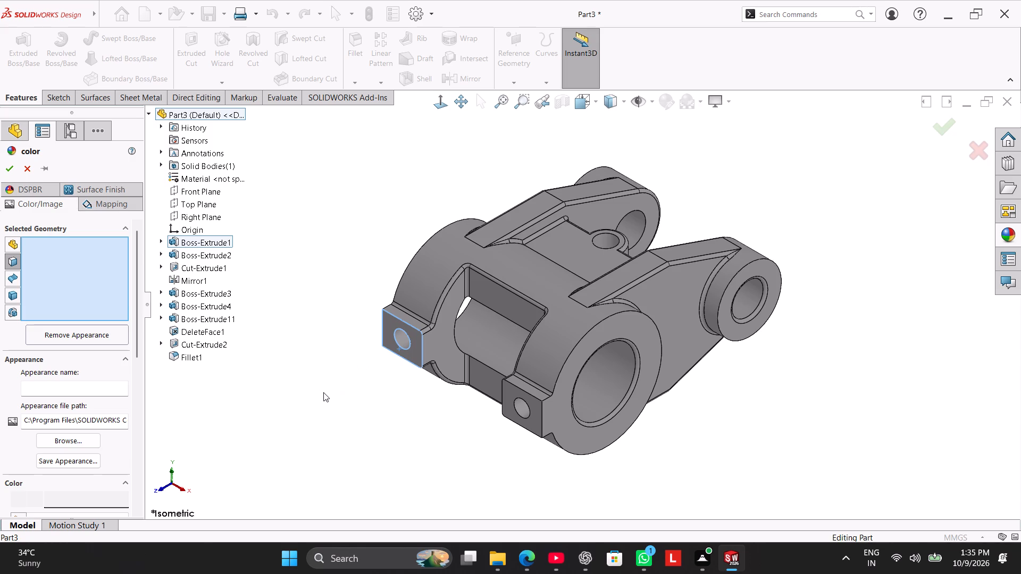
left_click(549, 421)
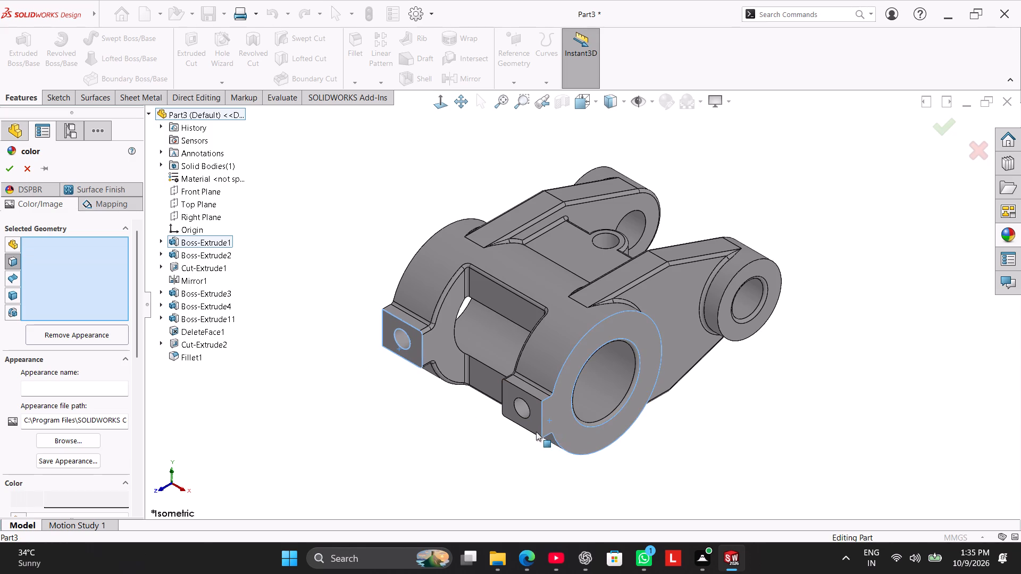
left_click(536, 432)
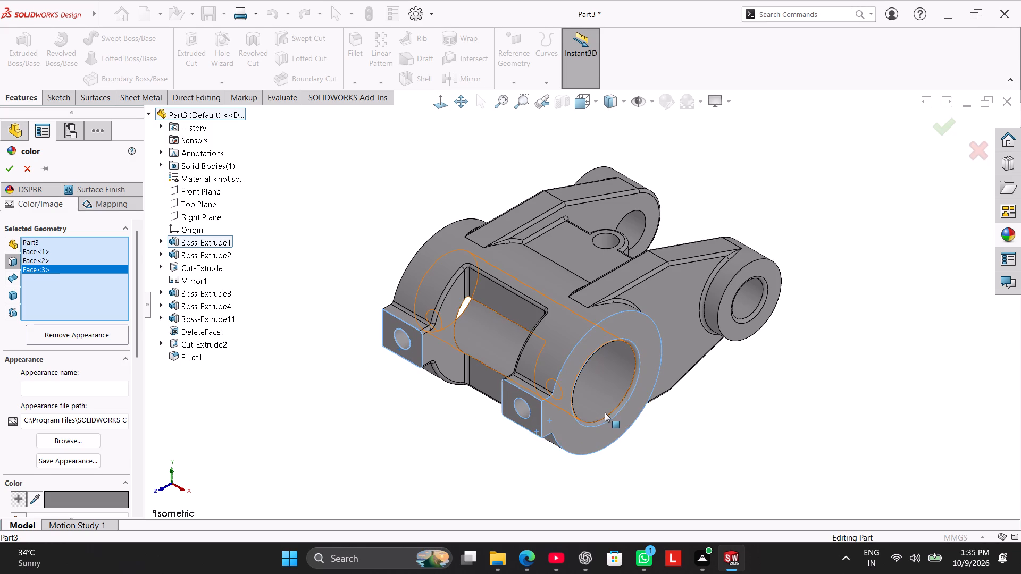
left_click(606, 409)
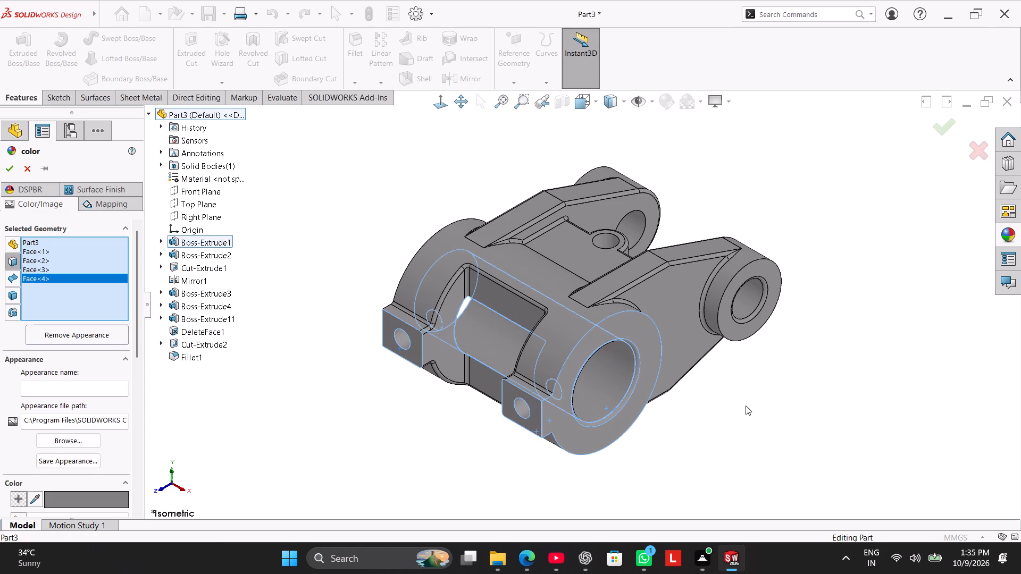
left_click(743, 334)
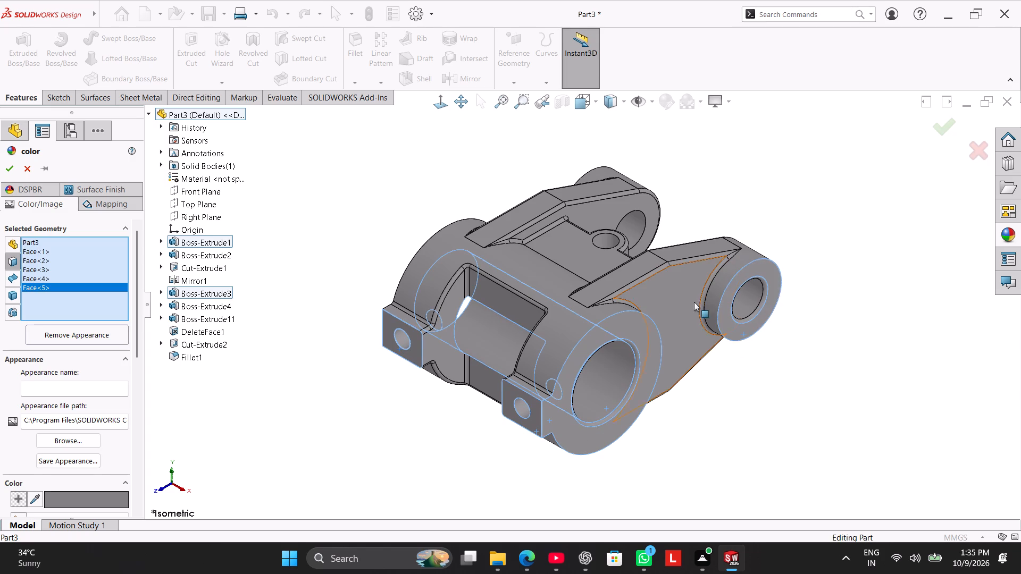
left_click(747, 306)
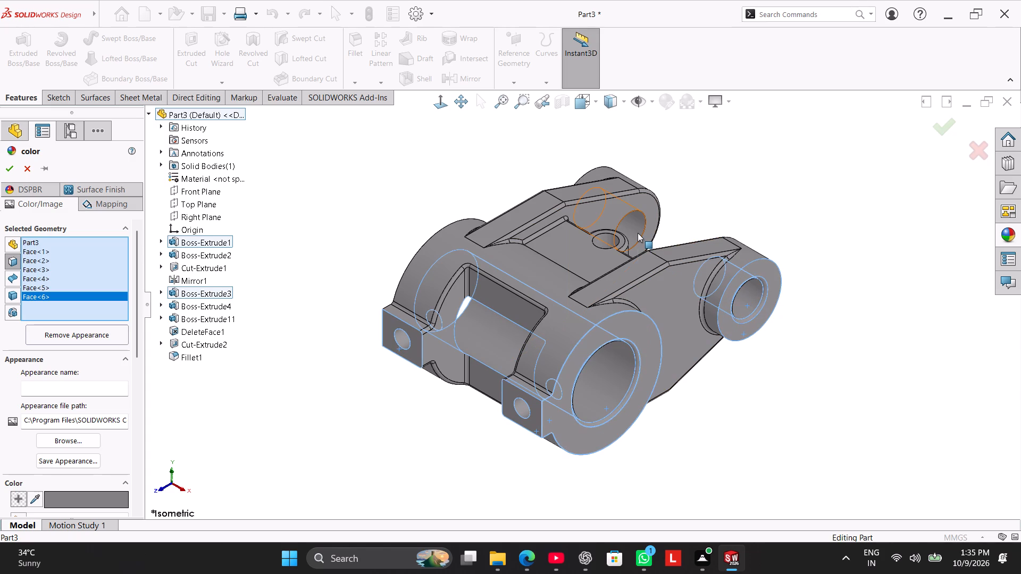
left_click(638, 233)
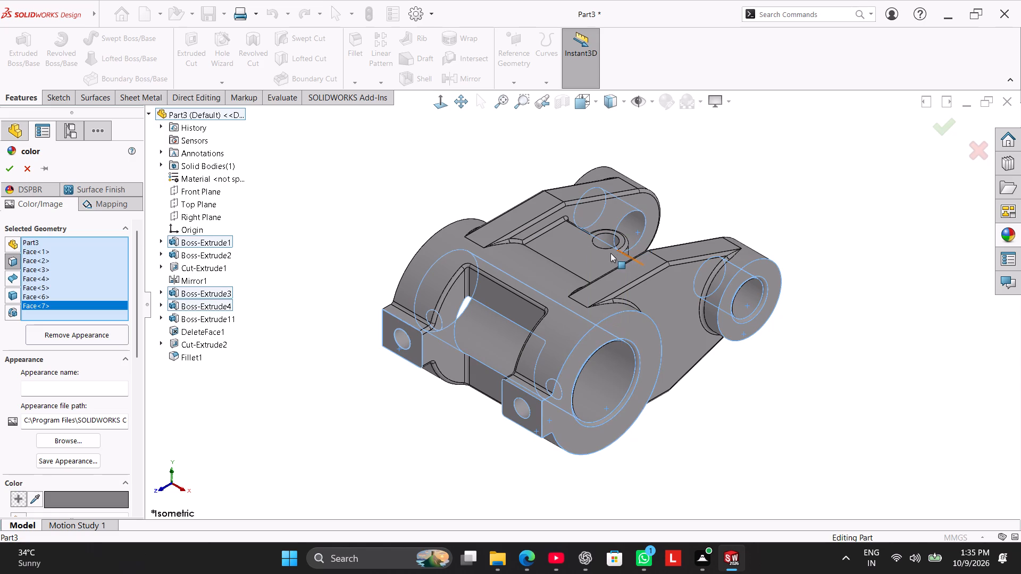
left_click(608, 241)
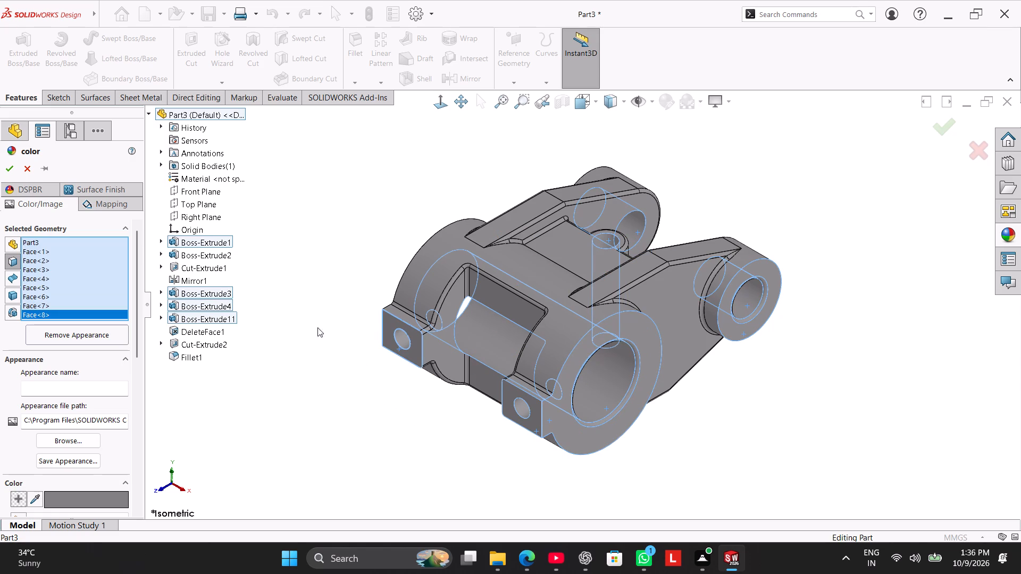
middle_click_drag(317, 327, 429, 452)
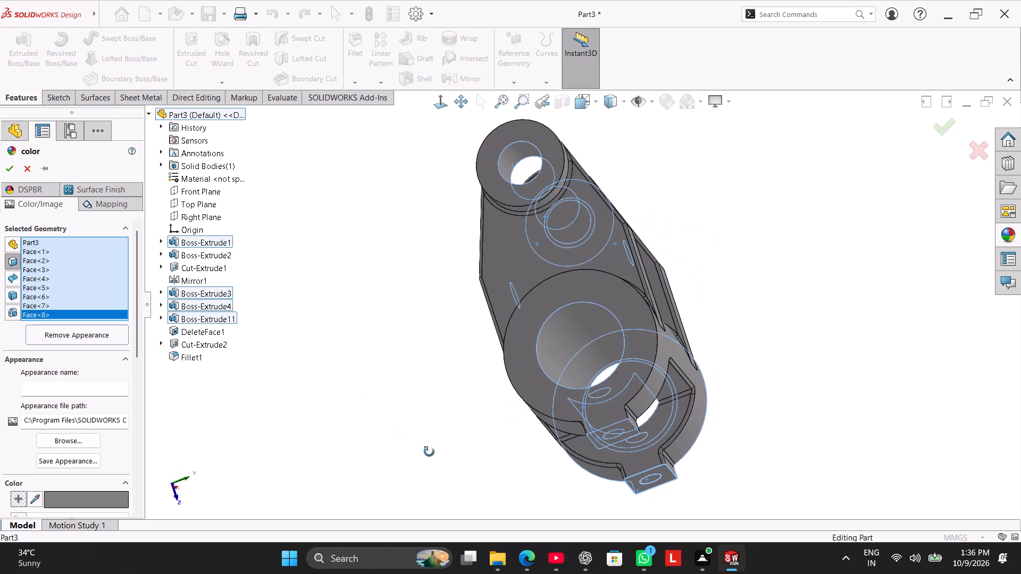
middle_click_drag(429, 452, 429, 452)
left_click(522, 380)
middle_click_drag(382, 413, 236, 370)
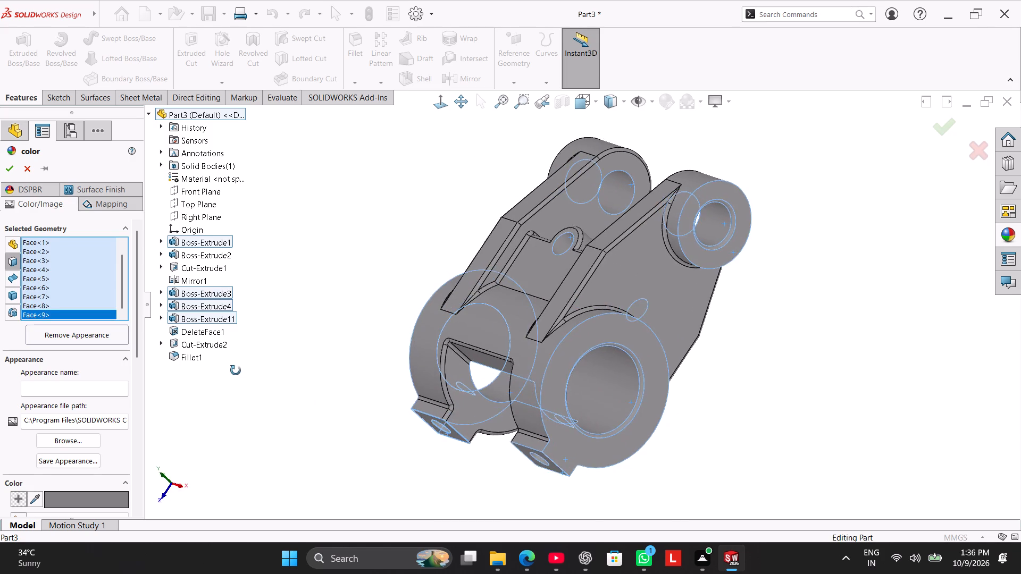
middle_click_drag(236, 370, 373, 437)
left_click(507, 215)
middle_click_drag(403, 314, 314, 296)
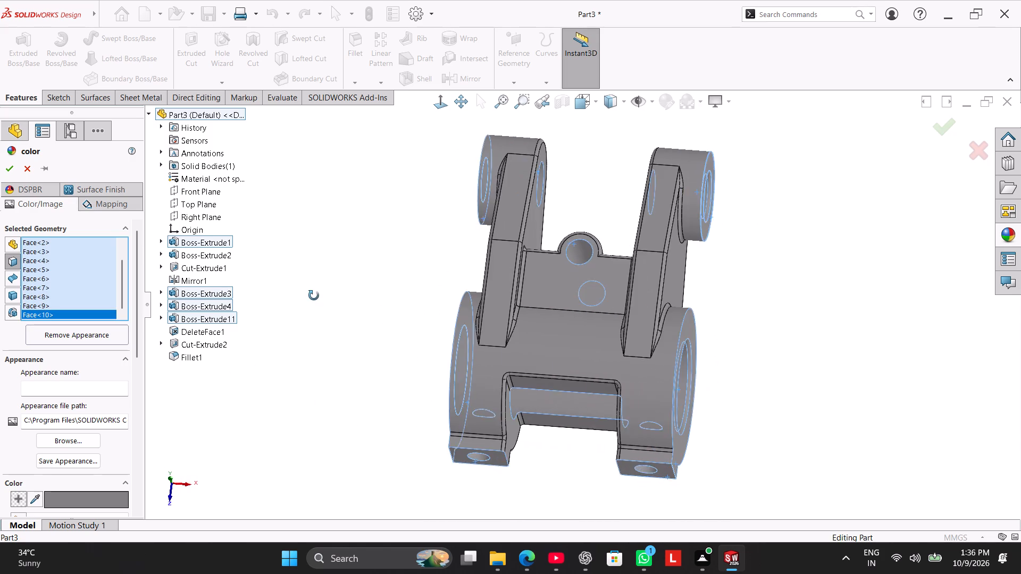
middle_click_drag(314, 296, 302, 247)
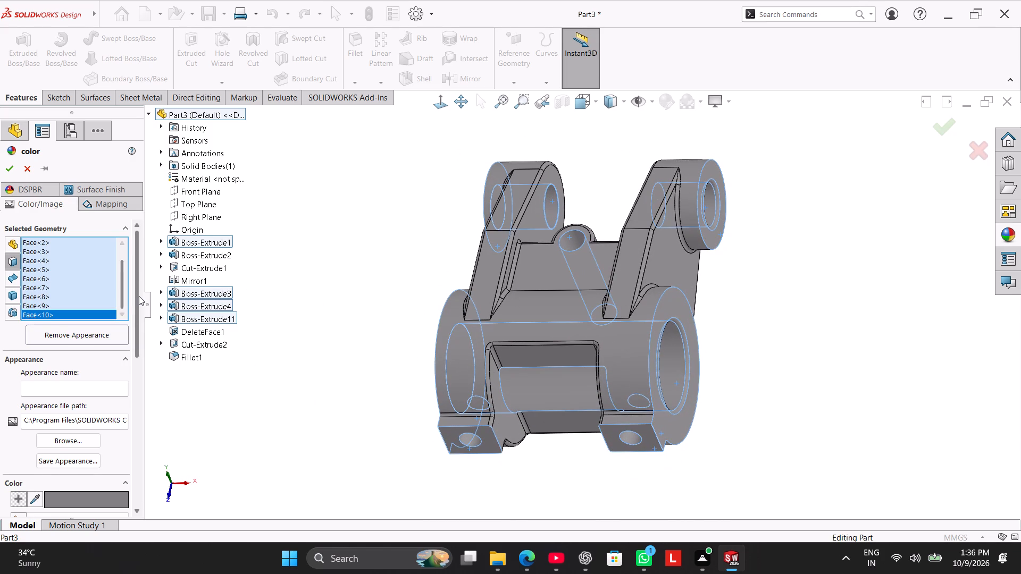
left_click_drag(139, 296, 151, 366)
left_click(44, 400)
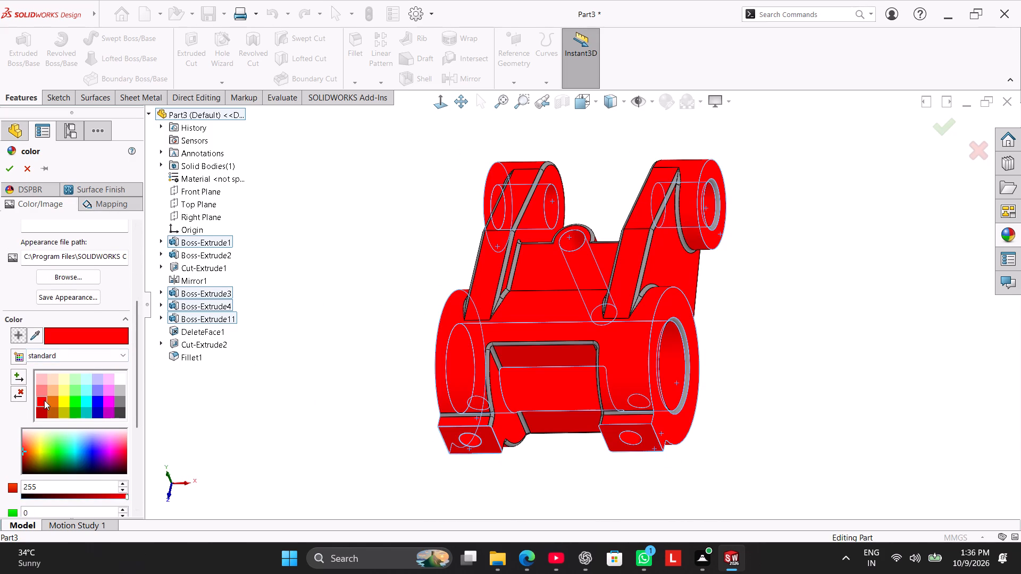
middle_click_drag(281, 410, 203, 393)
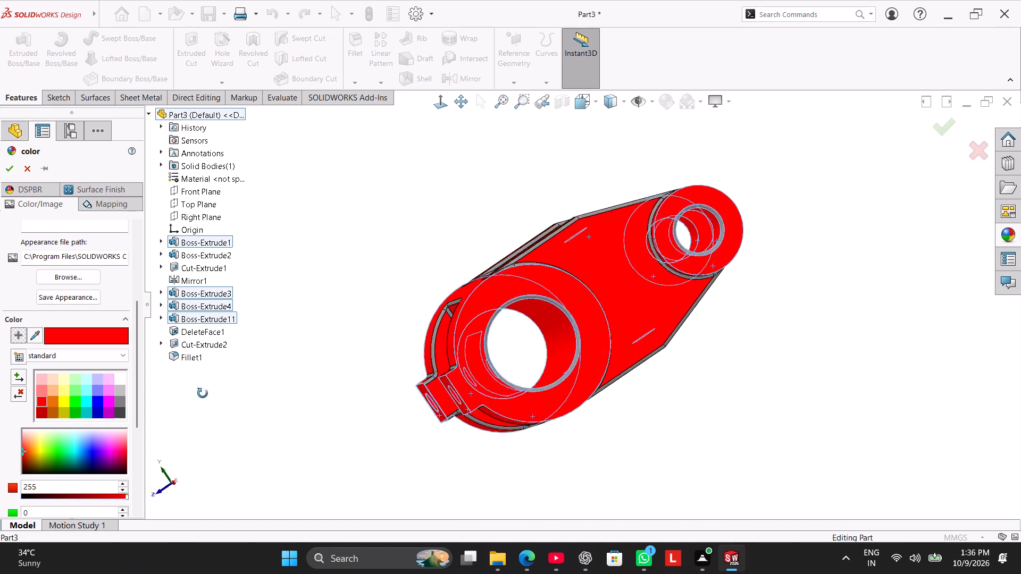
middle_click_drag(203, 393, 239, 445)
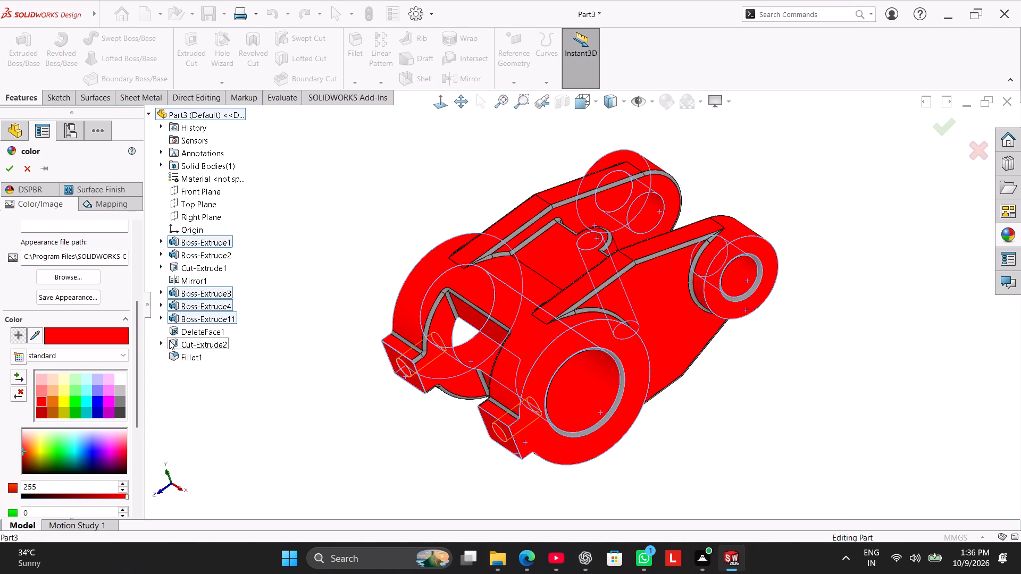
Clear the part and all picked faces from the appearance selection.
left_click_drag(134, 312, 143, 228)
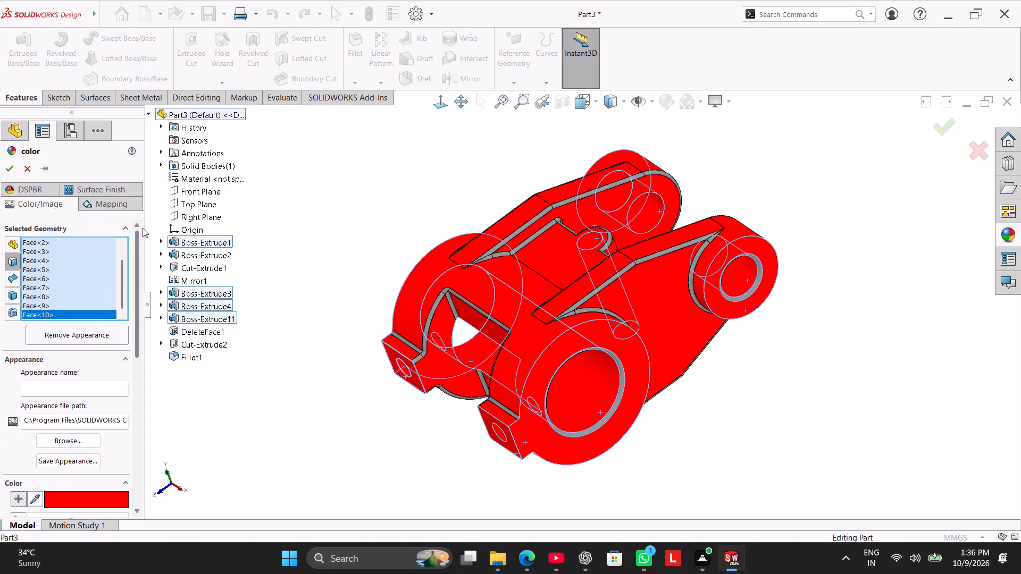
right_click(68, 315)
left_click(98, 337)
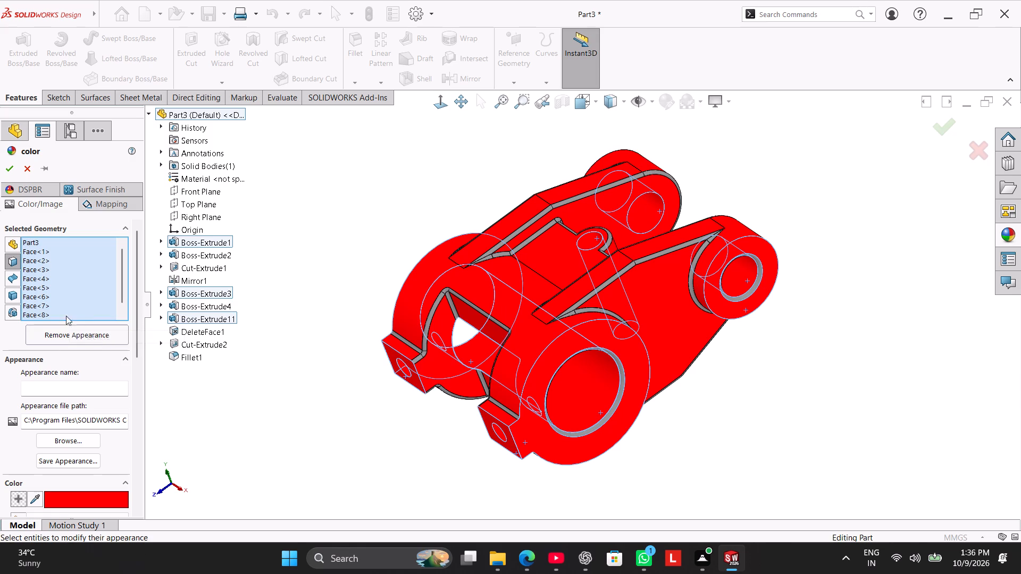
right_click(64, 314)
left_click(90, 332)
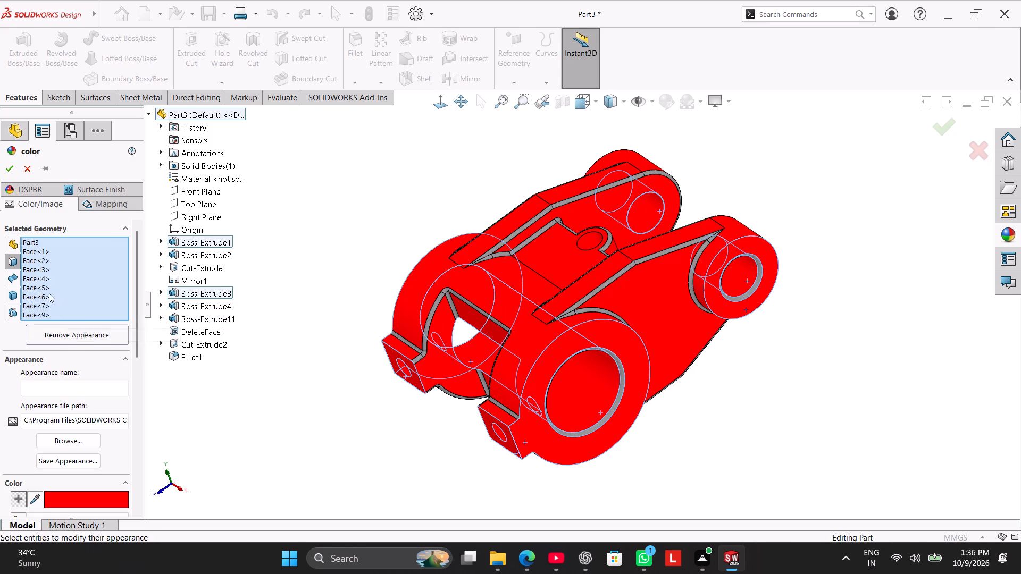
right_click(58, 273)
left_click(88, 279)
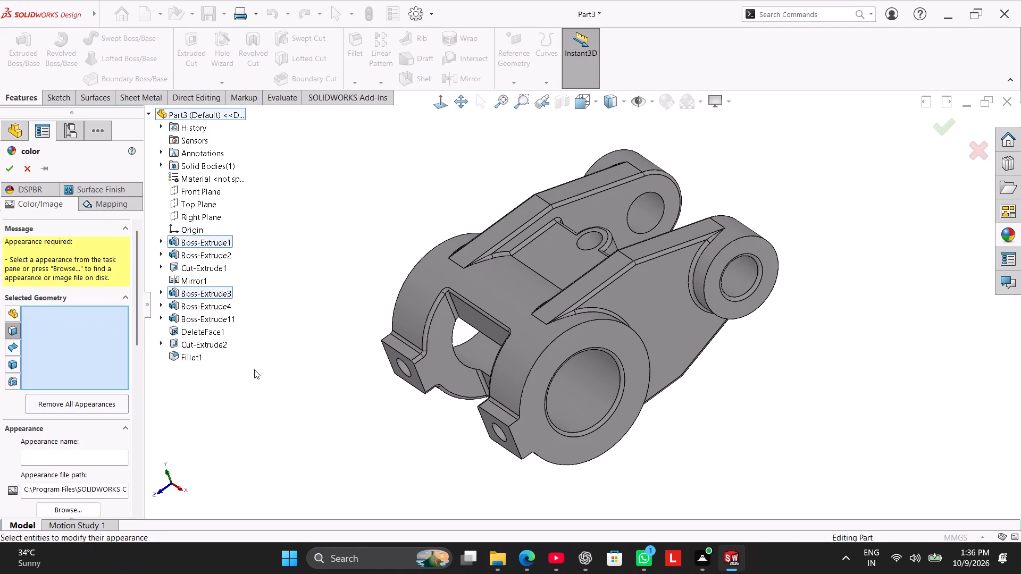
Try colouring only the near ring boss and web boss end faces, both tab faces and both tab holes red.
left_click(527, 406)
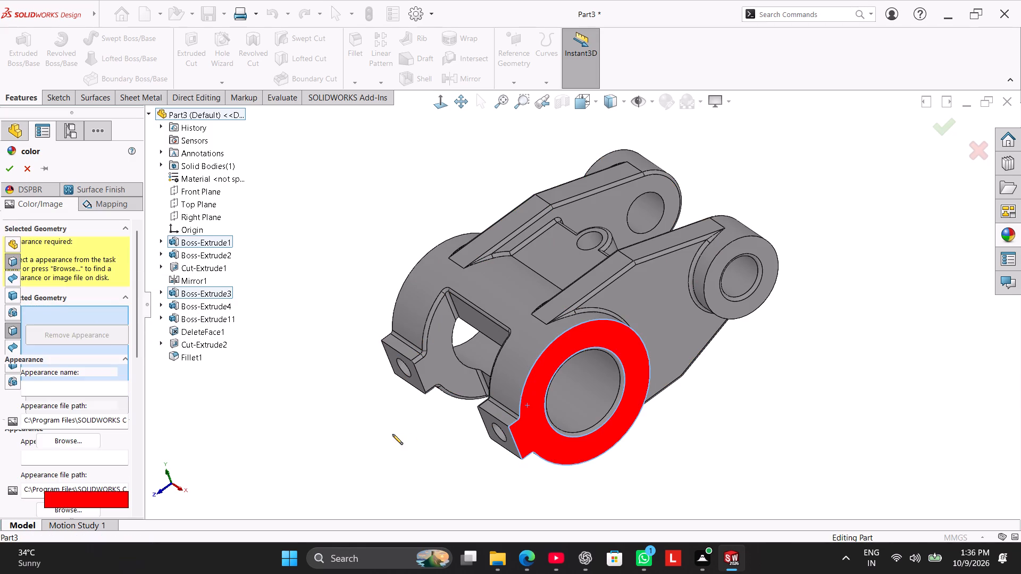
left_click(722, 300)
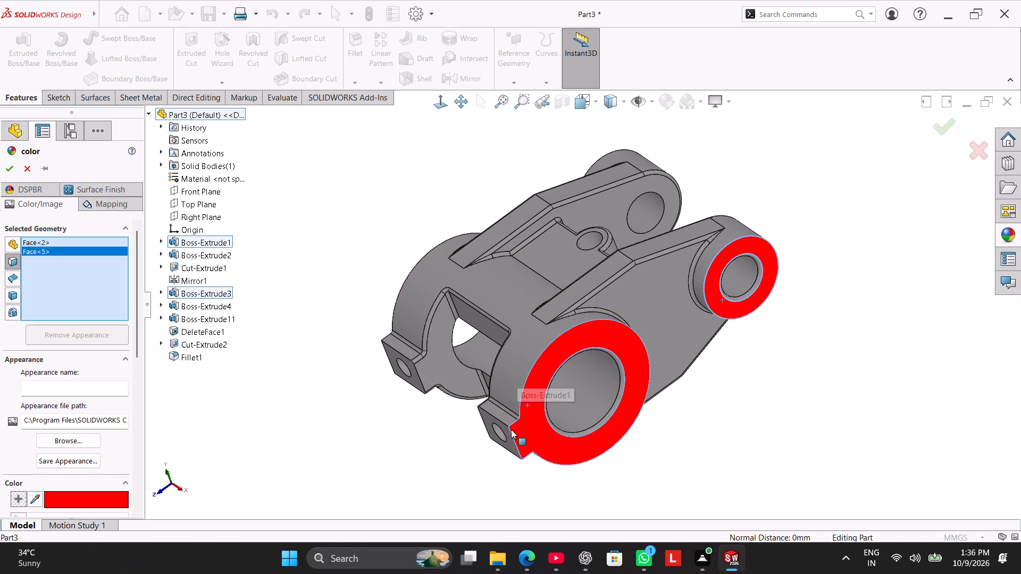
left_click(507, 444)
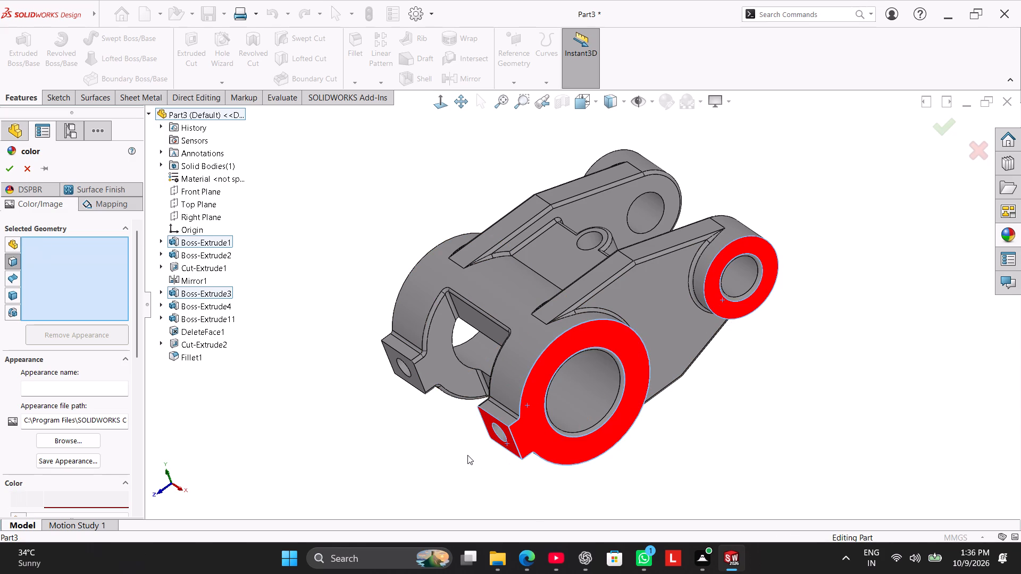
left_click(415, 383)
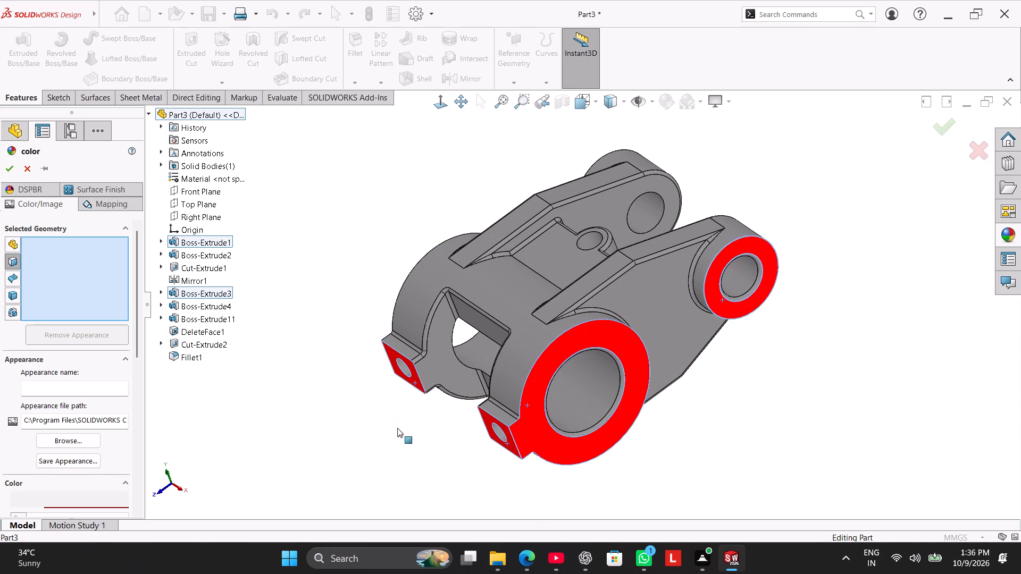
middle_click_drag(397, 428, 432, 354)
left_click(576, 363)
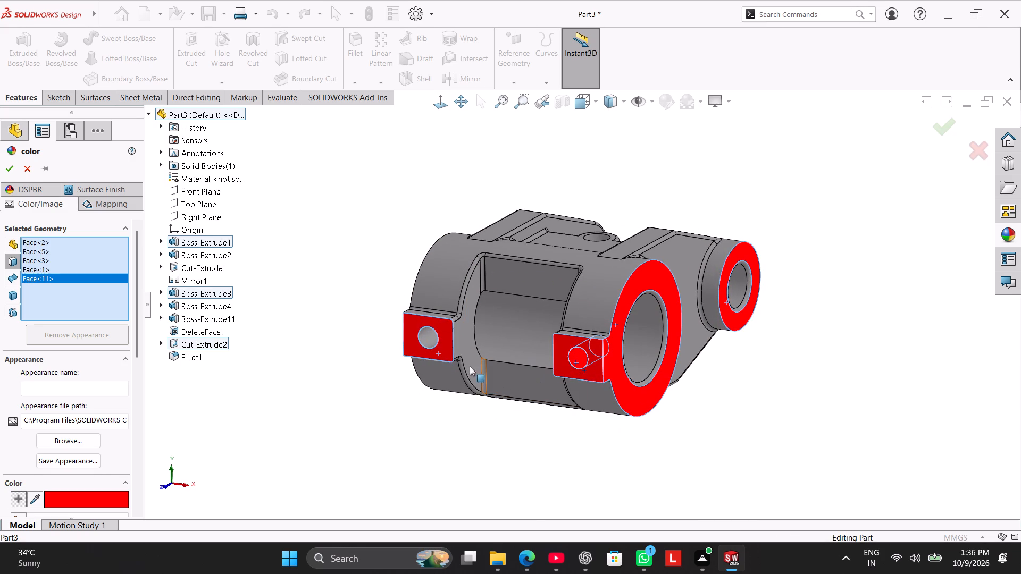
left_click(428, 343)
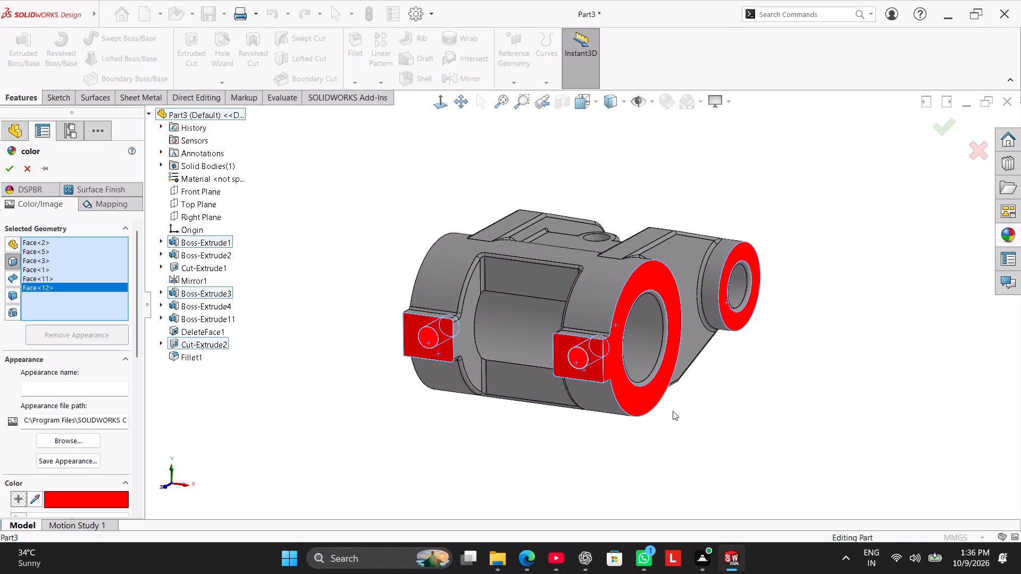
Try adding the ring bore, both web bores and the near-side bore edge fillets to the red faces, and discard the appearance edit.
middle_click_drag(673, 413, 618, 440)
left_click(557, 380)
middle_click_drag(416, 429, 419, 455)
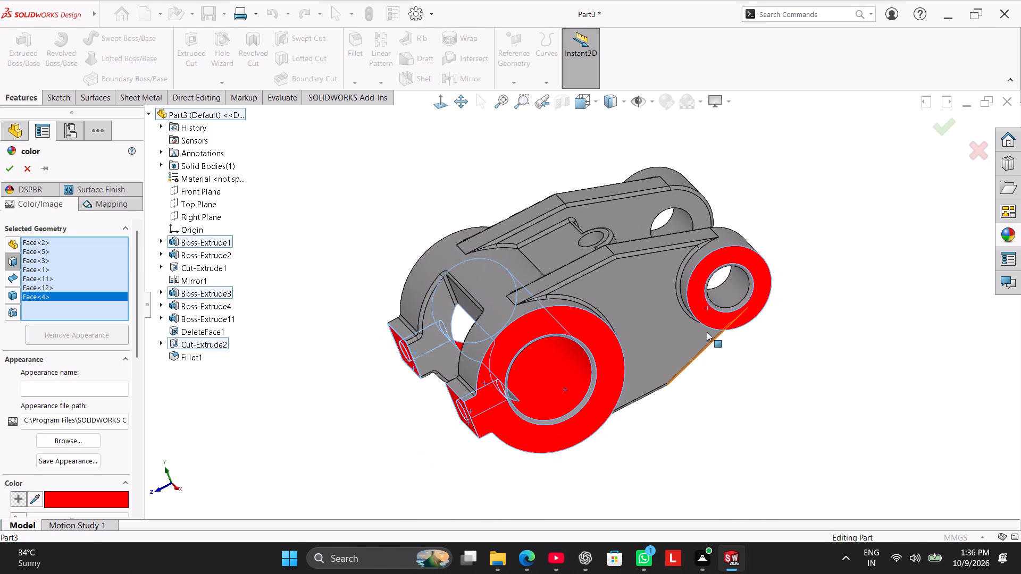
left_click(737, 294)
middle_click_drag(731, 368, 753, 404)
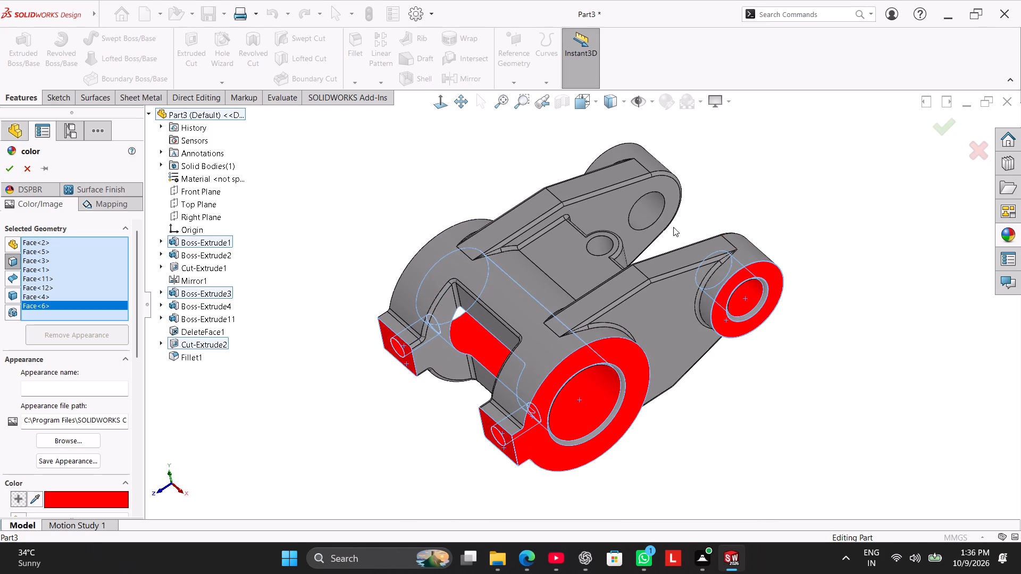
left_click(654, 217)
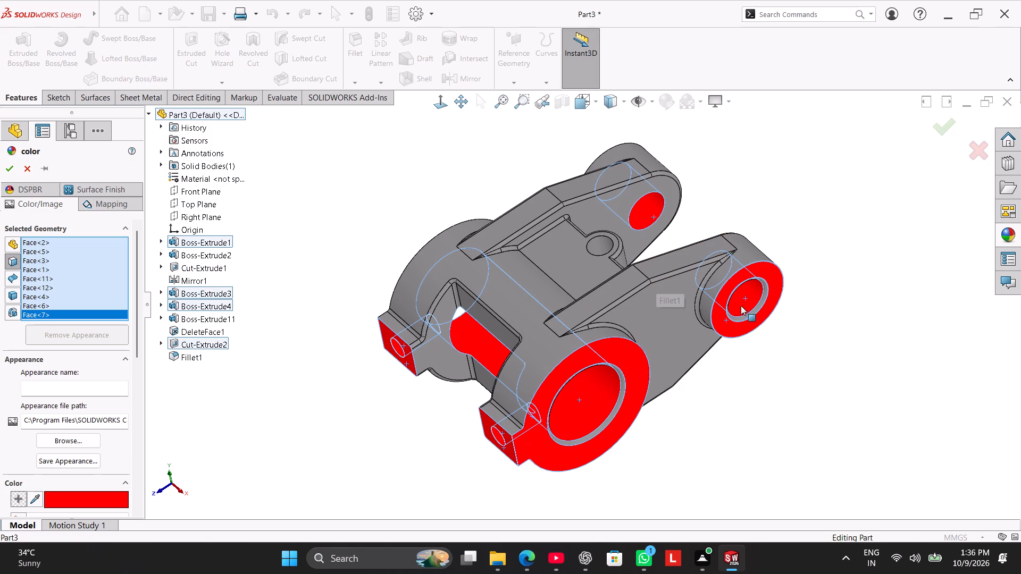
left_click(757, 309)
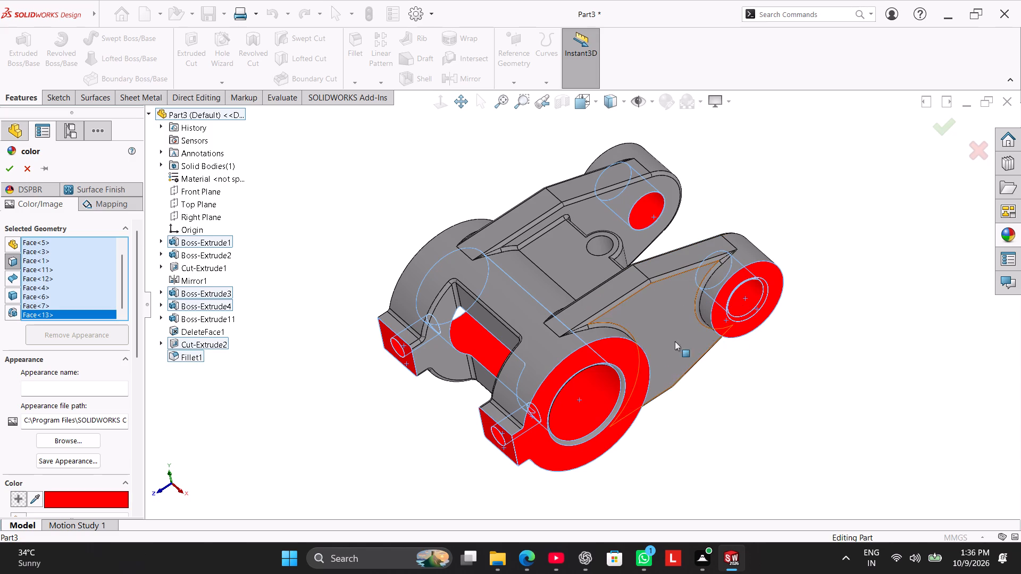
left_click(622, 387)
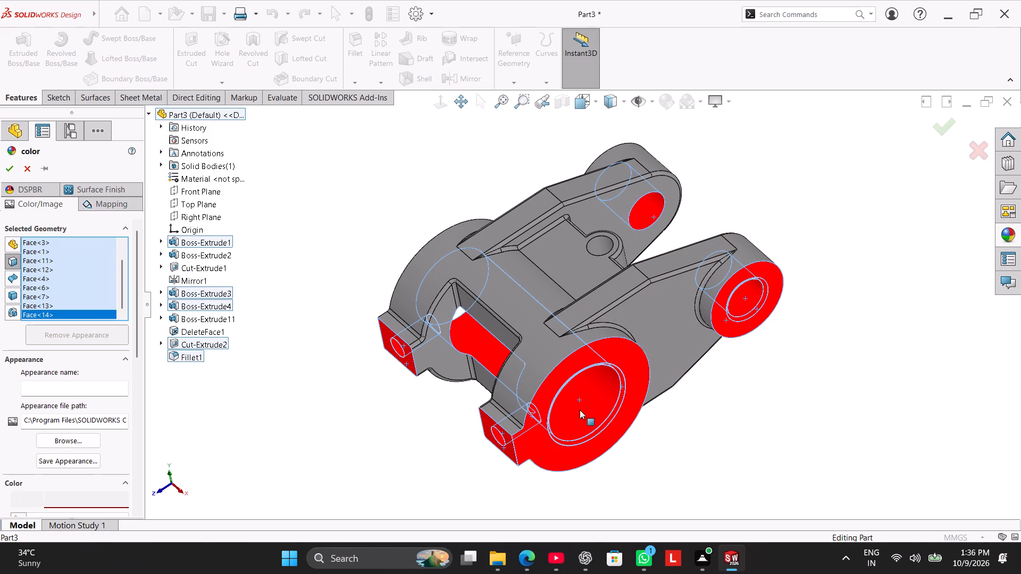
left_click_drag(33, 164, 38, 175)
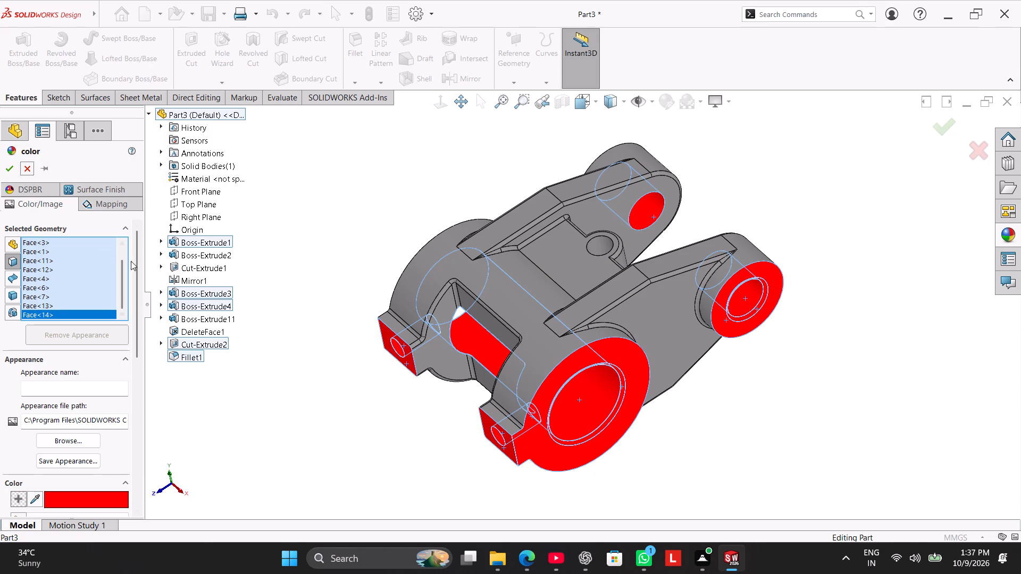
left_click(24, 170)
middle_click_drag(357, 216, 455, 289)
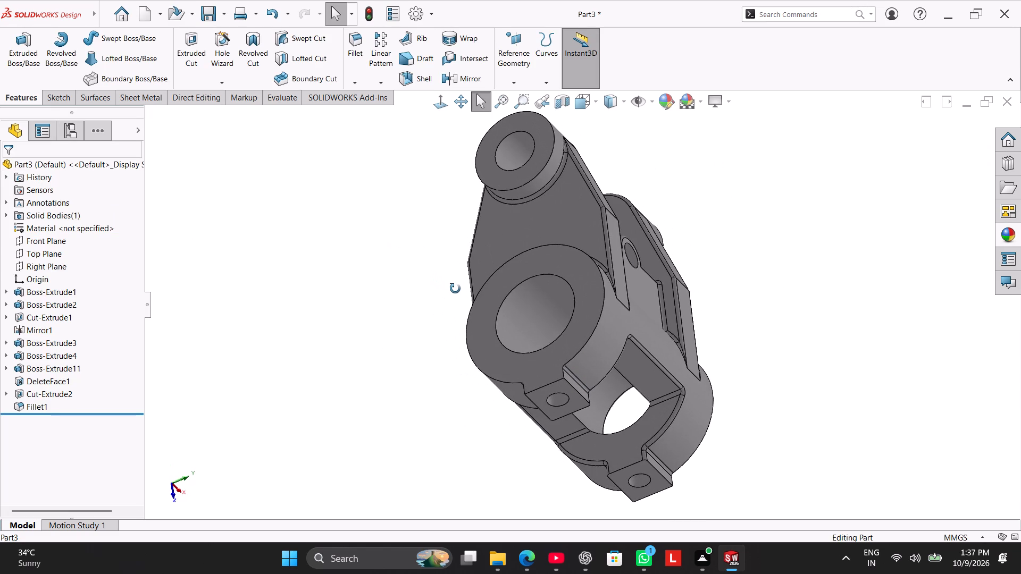
Add both bore edges of the far-side web boss and the far-side ring bore edge to the existing 1.5 mm fillet.
middle_click_drag(455, 289, 407, 265)
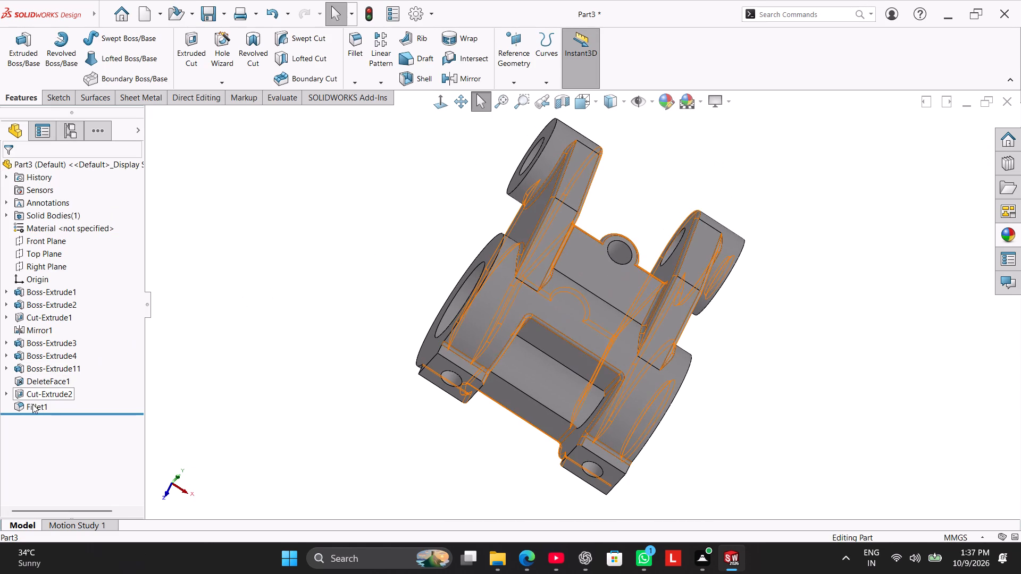
right_click(31, 404)
left_click(40, 294)
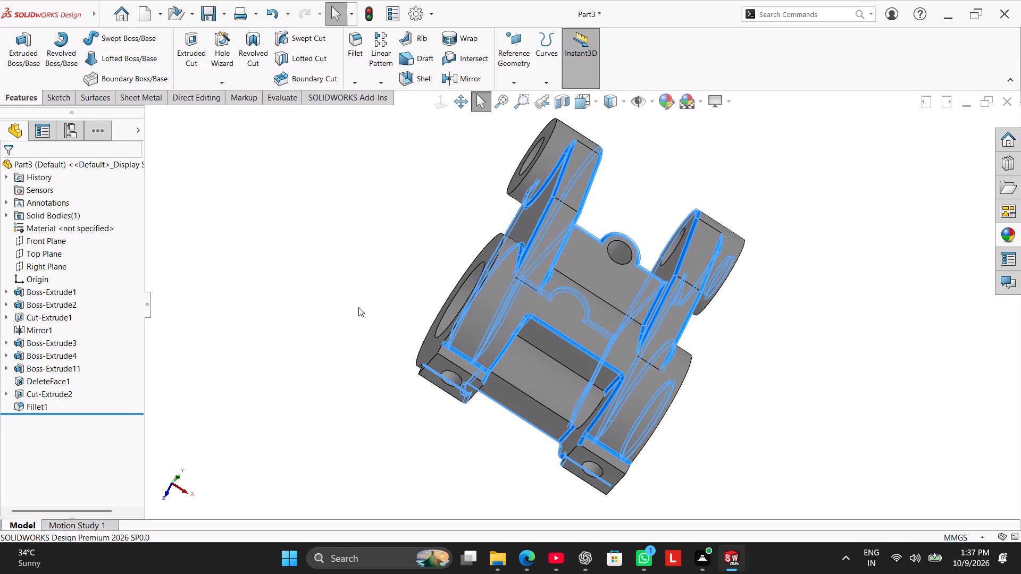
middle_click_drag(348, 302, 267, 254)
scroll(696, 212, "down", 3)
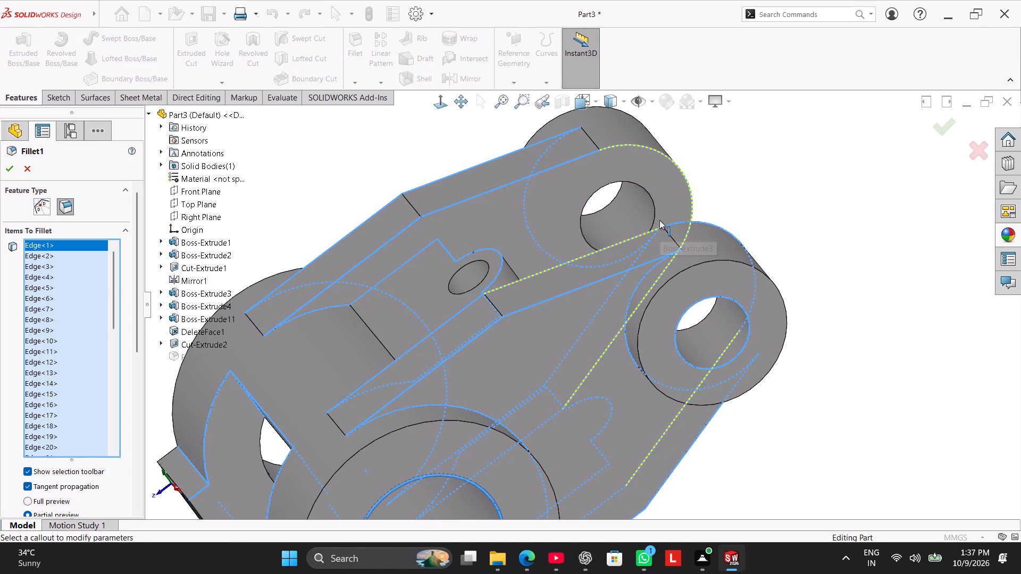
left_click(655, 211)
middle_click_drag(441, 146, 494, 213)
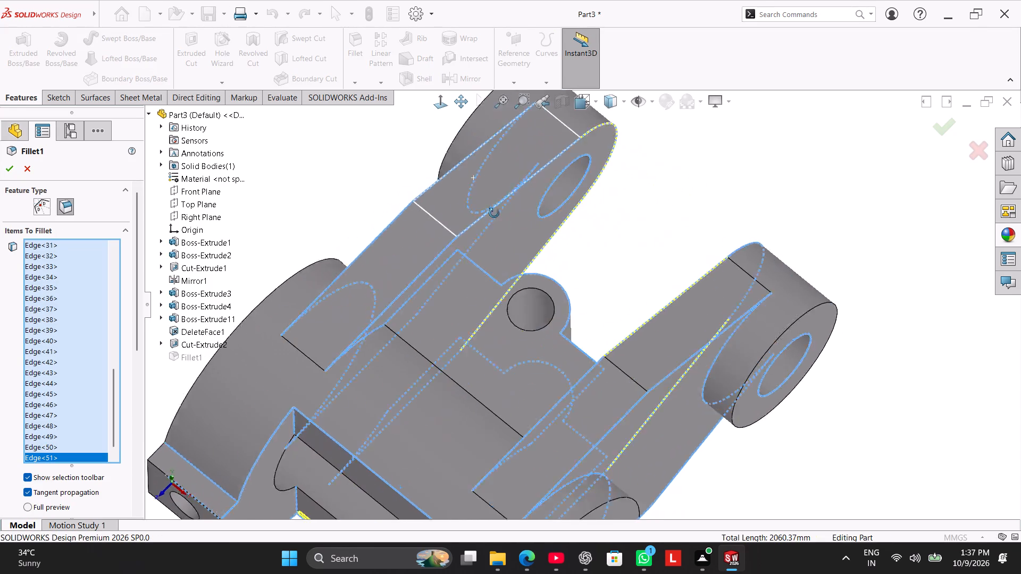
middle_click_drag(494, 213, 533, 263)
scroll(491, 217, "up", 2)
middle_click_drag(358, 182, 388, 227)
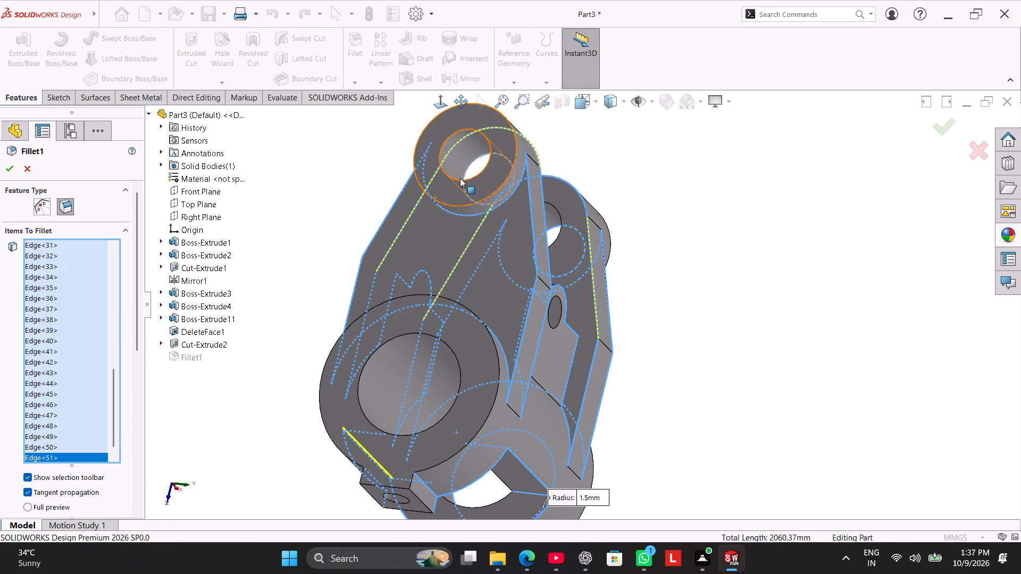
left_click(459, 180)
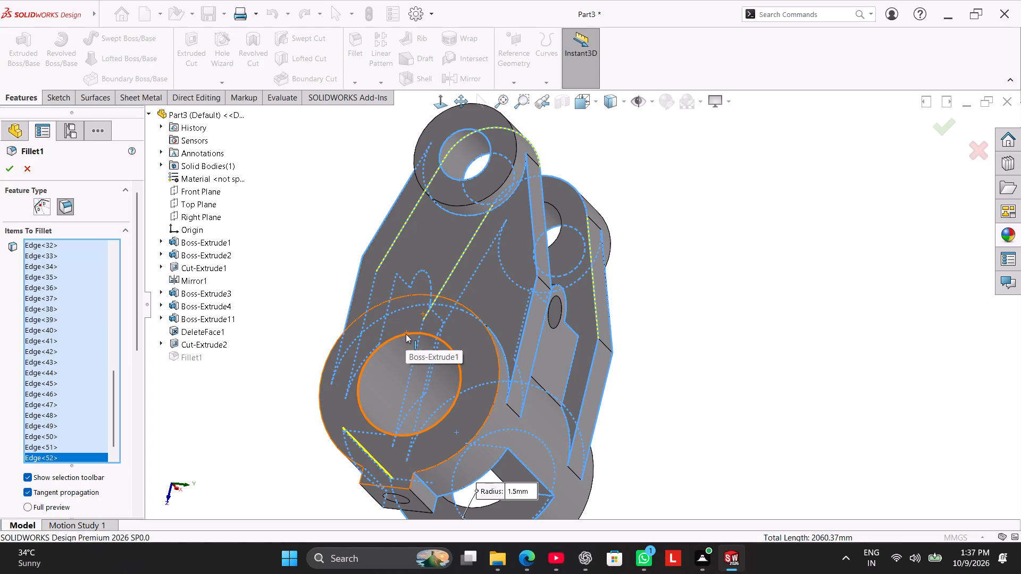
left_click(406, 334)
middle_click_drag(304, 359, 205, 163)
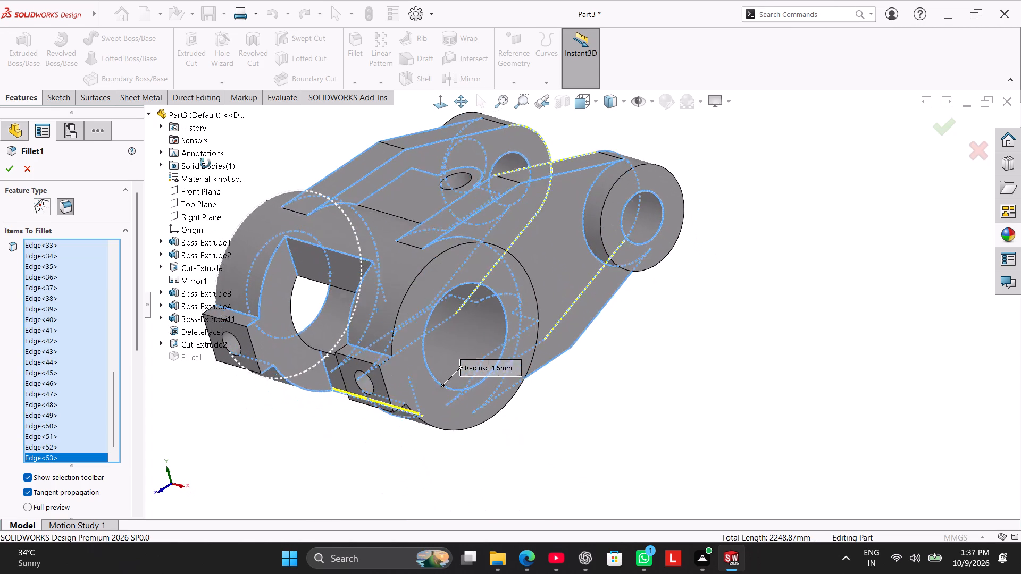
middle_click_drag(205, 163, 205, 142)
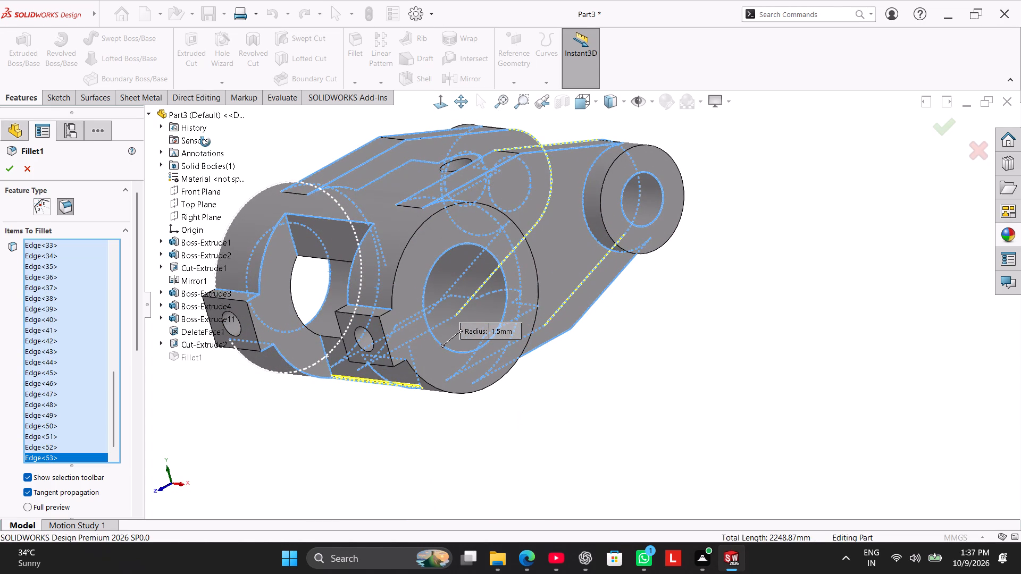
middle_click_drag(205, 142, 230, 188)
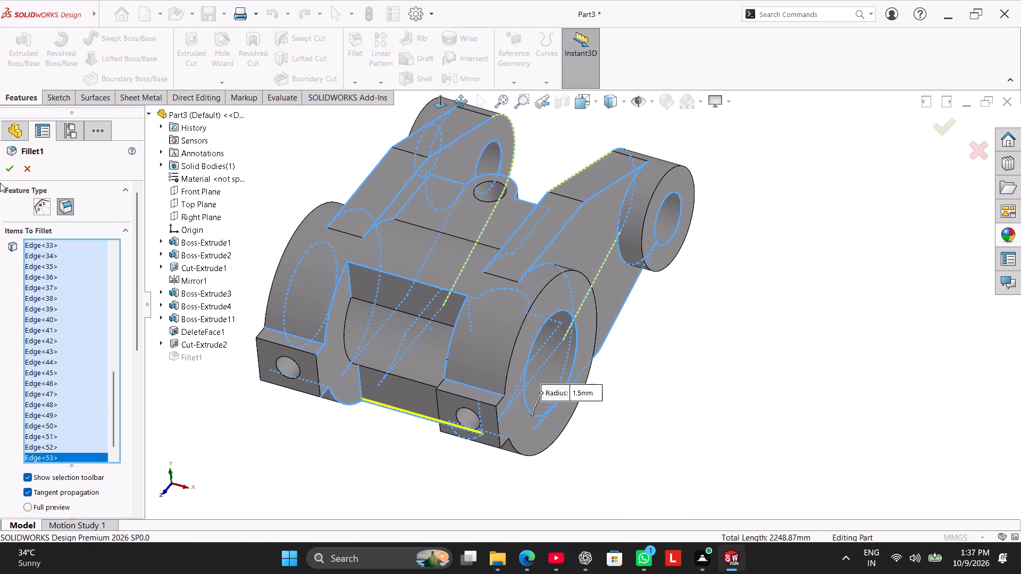
left_click(15, 165)
Start a standard red appearance on the near ring boss end face, removing the whole part from the selection.
right_click_drag(229, 281, 351, 189)
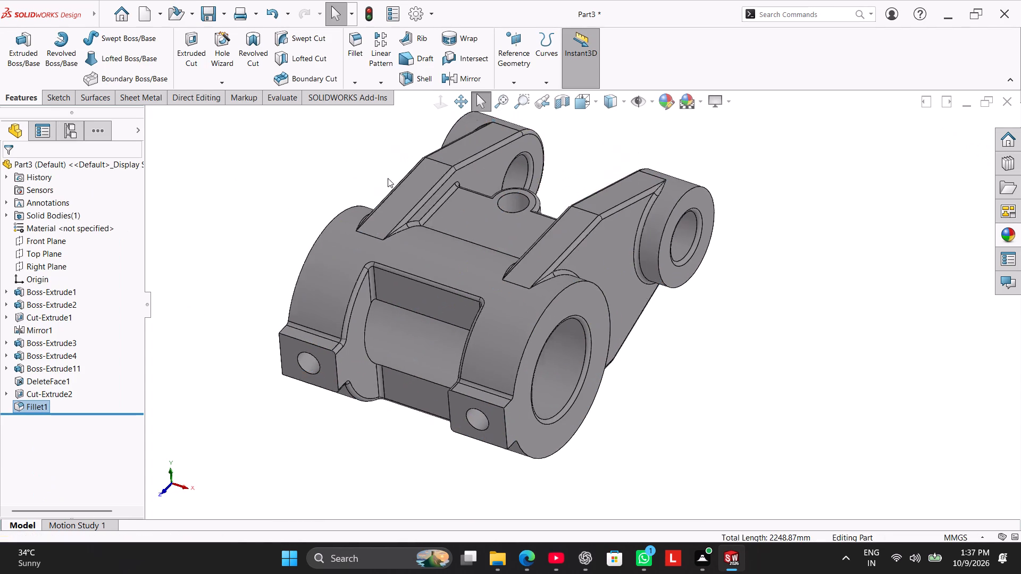
left_click(297, 238)
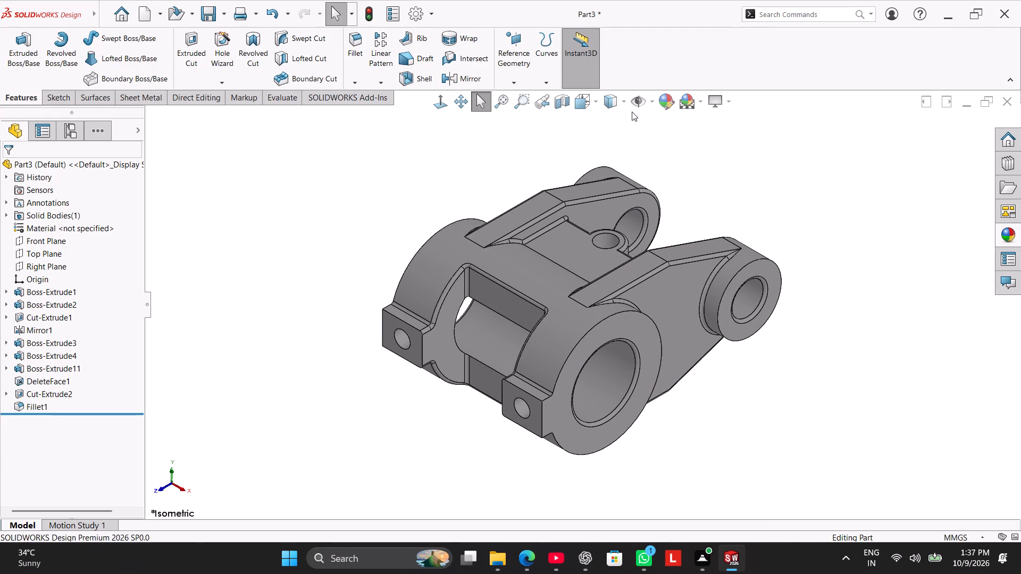
left_click(671, 106)
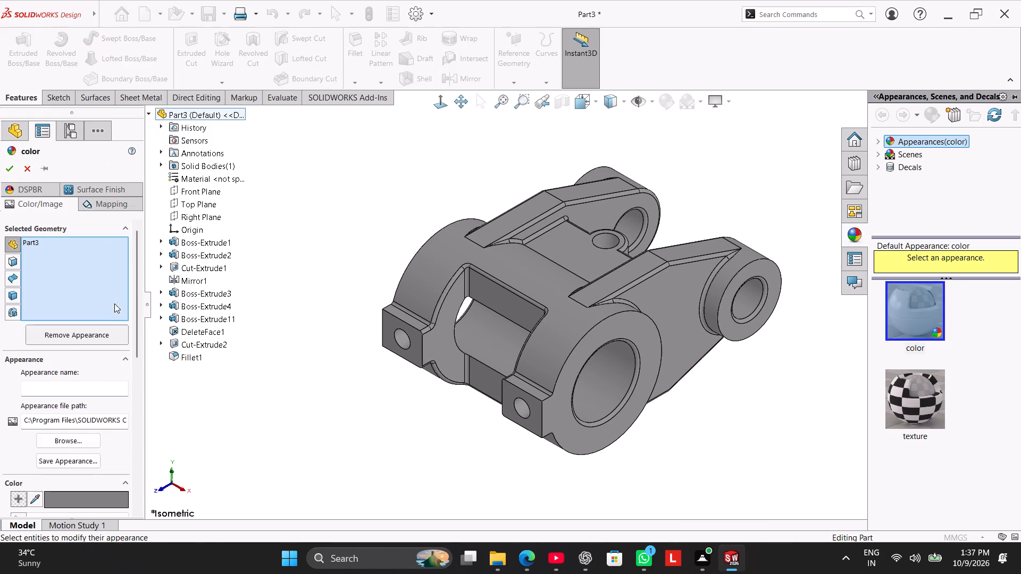
left_click_drag(141, 283, 157, 356)
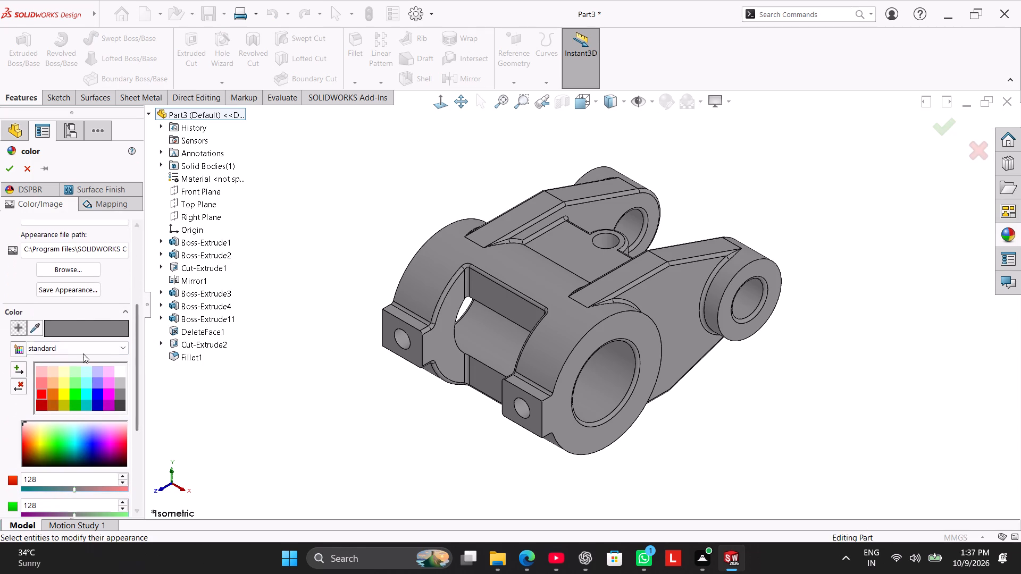
left_click(41, 391)
left_click_drag(139, 317, 148, 233)
left_click(13, 260)
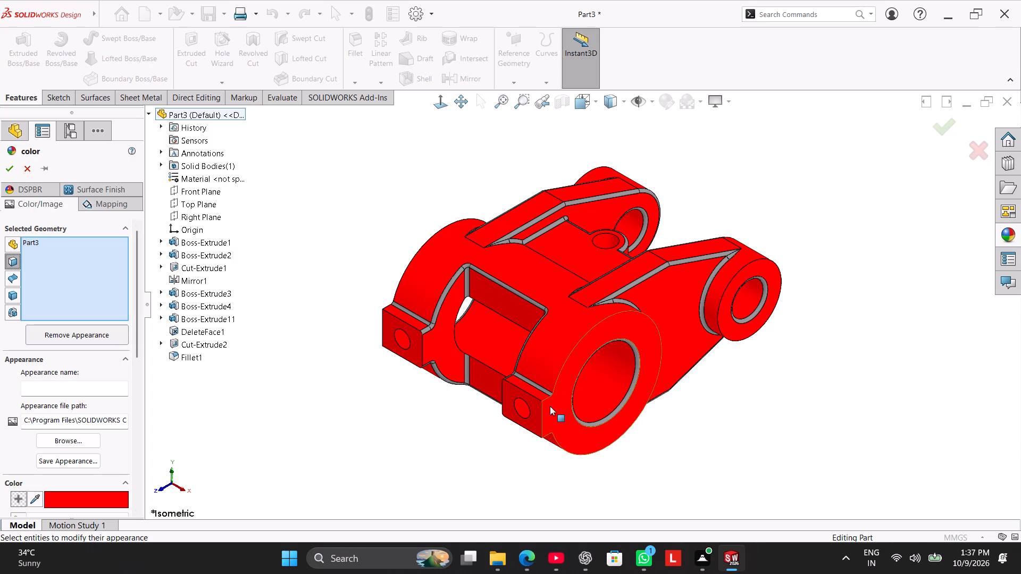
left_click(551, 407)
right_click(66, 242)
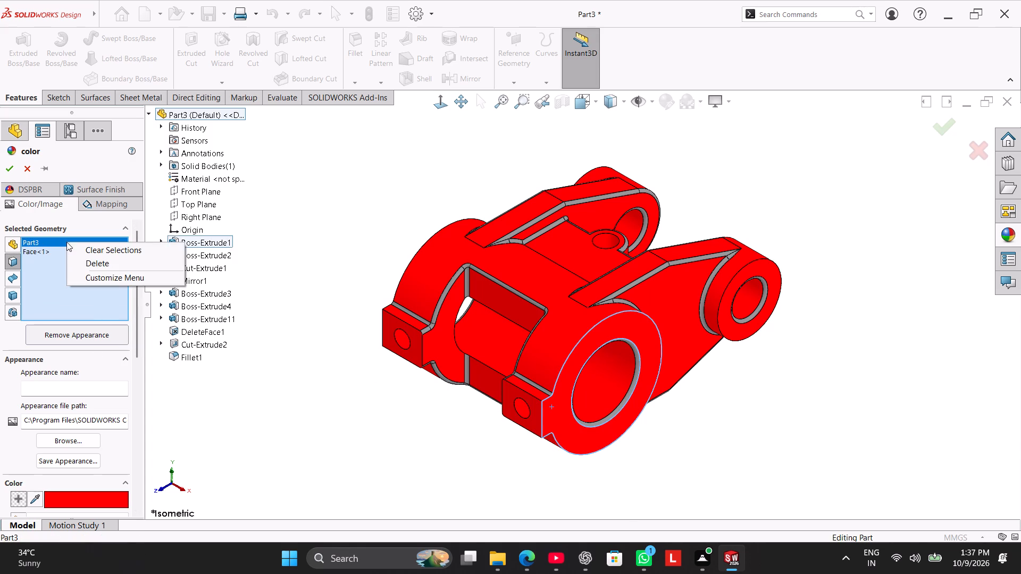
left_click(98, 258)
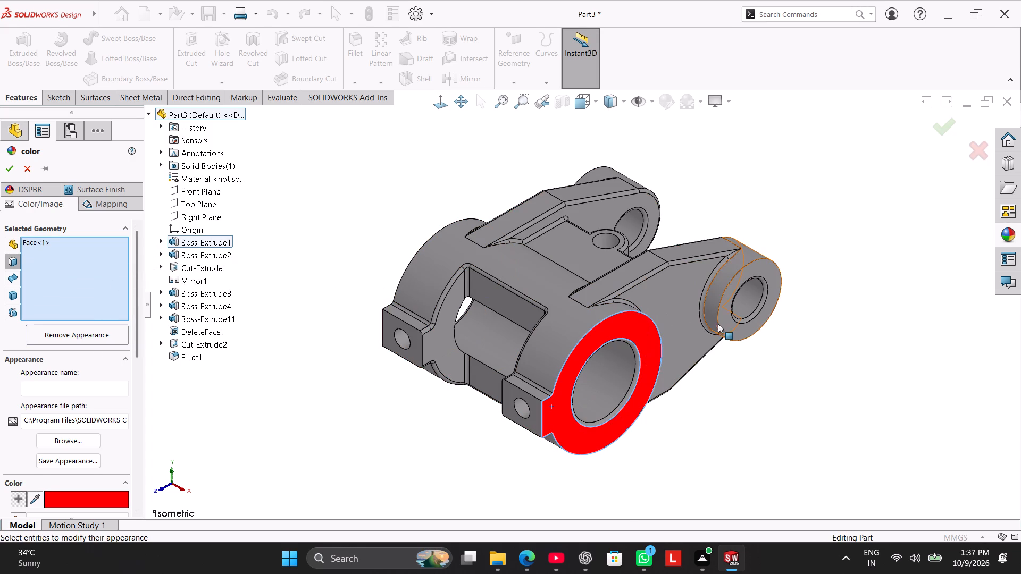
Add the near web boss end face, both tab faces and both tab holes to the red appearance.
left_click(724, 323)
left_click(532, 418)
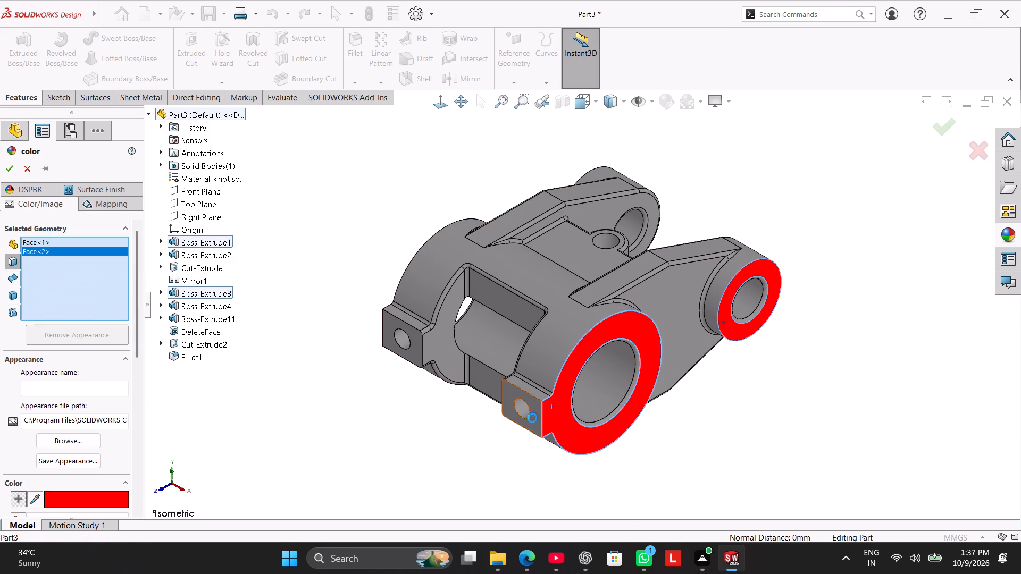
left_click(527, 416)
left_click(406, 348)
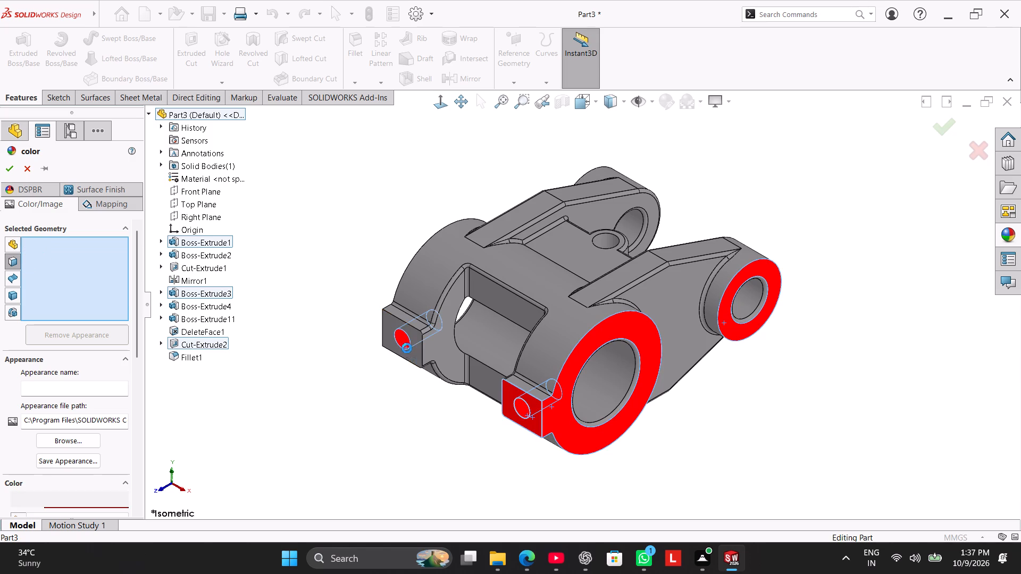
left_click(414, 353)
Add the ring bore, the near web boss bore and their near-side edge fillets to the red faces.
left_click(600, 384)
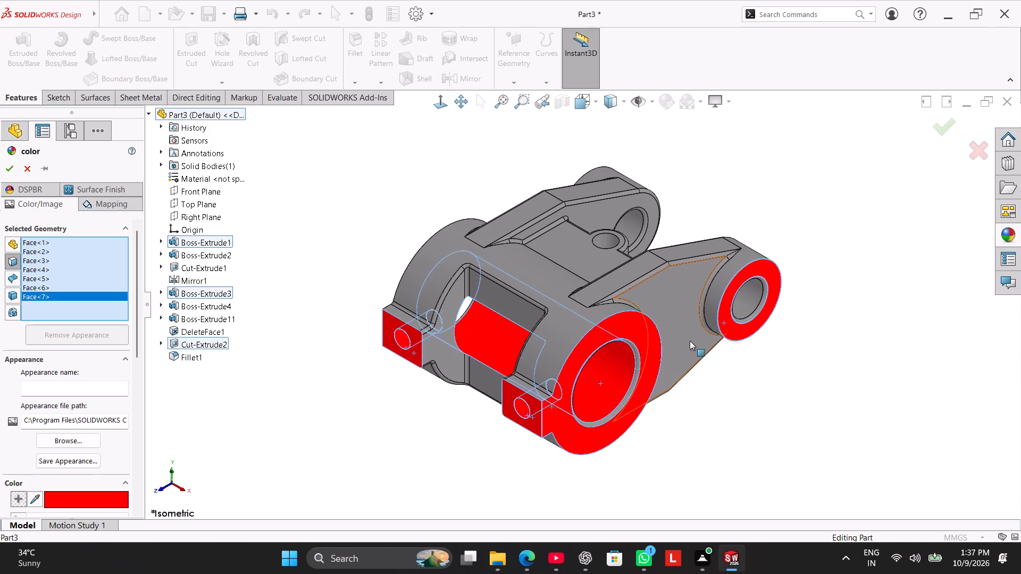
left_click(756, 300)
left_click(761, 308)
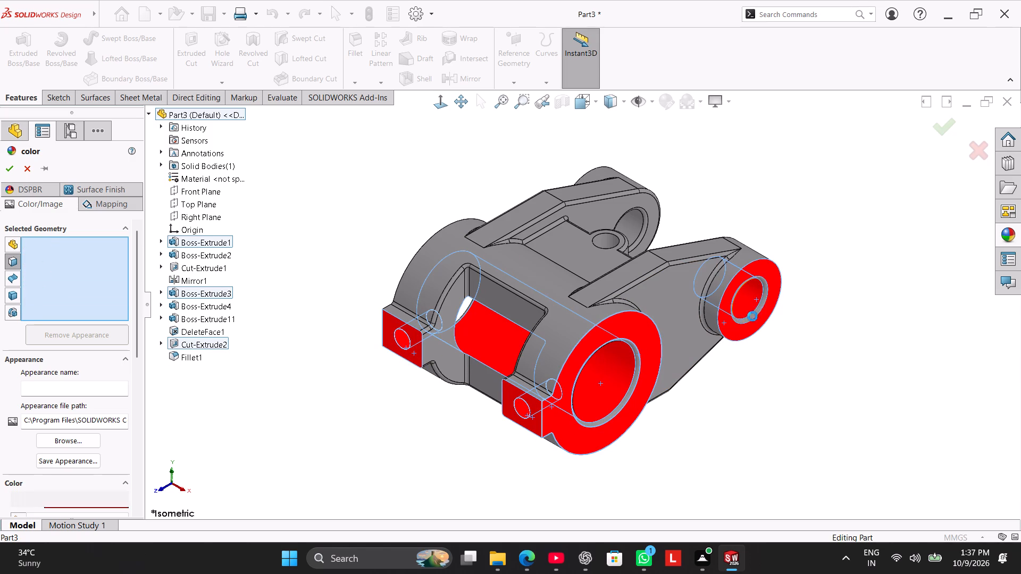
left_click(620, 402)
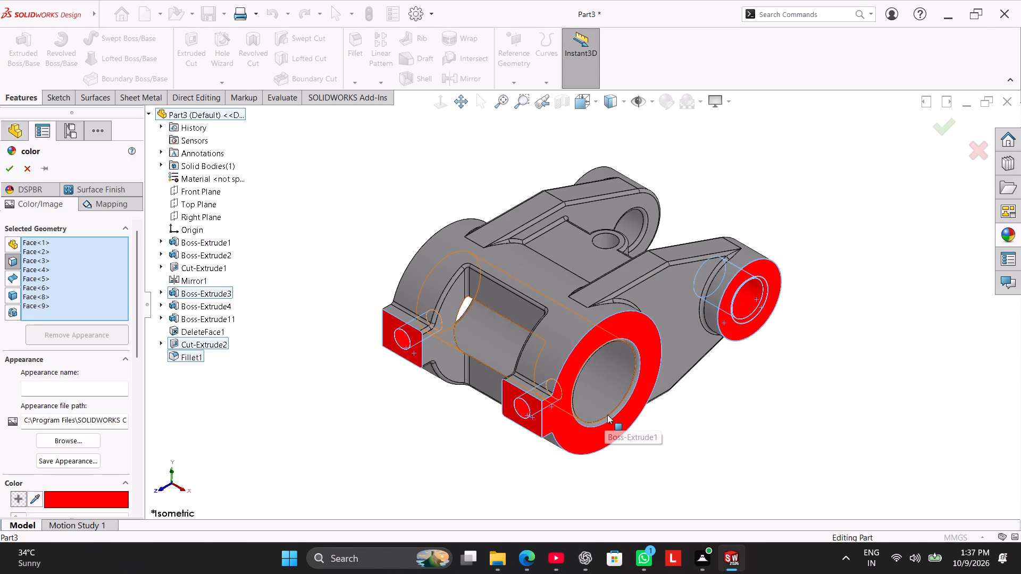
left_click(614, 415)
left_click(609, 407)
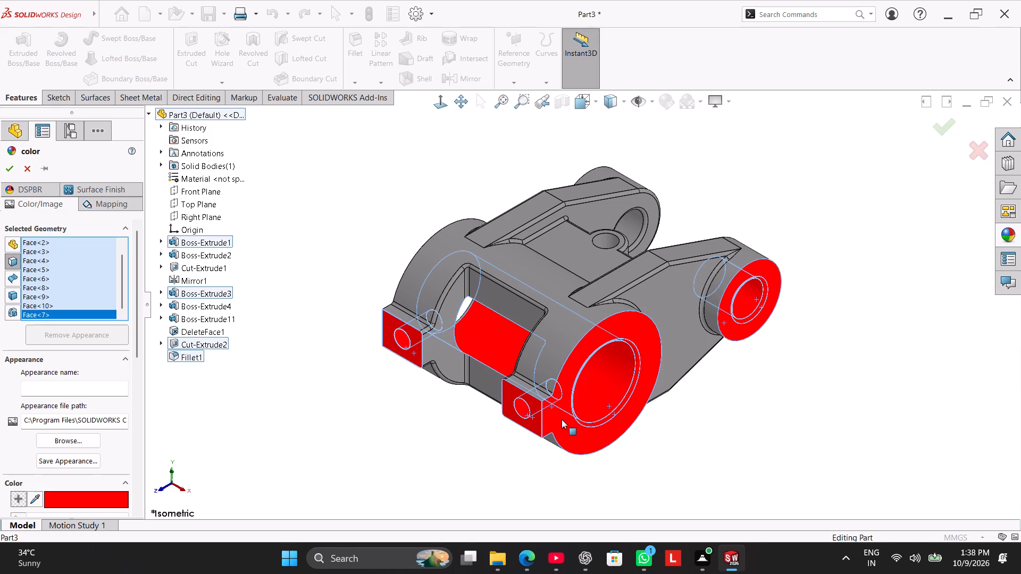
Add the far web boss bore, its inner edge fillet and the lug hole to the red faces.
middle_click_drag(671, 434, 649, 391)
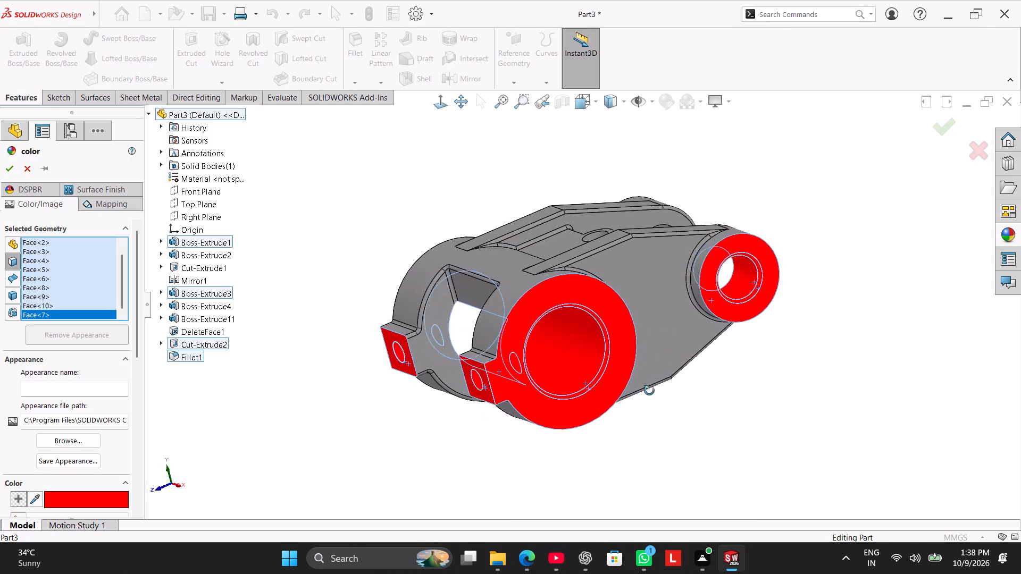
middle_click_drag(649, 391, 668, 413)
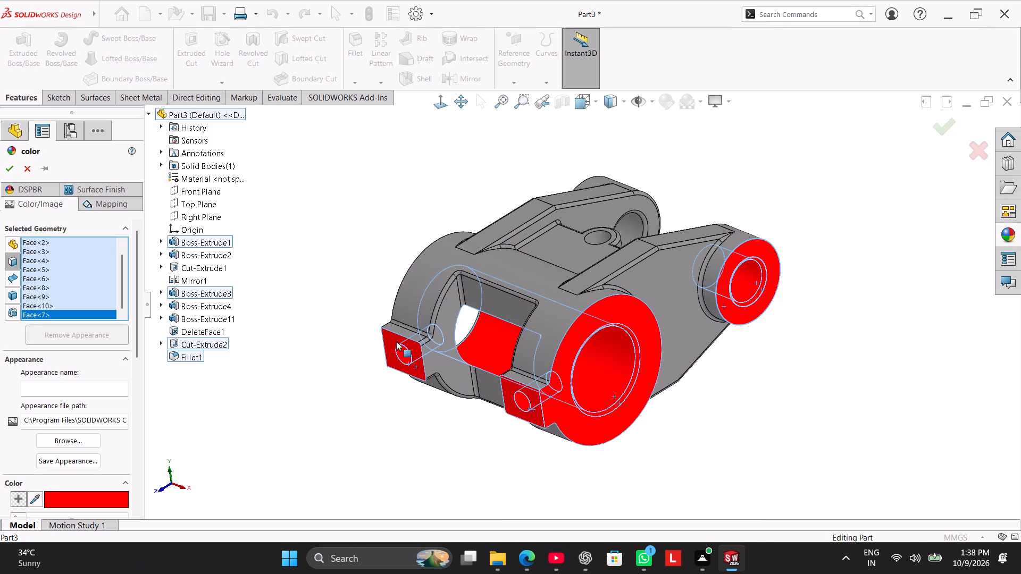
left_click(634, 222)
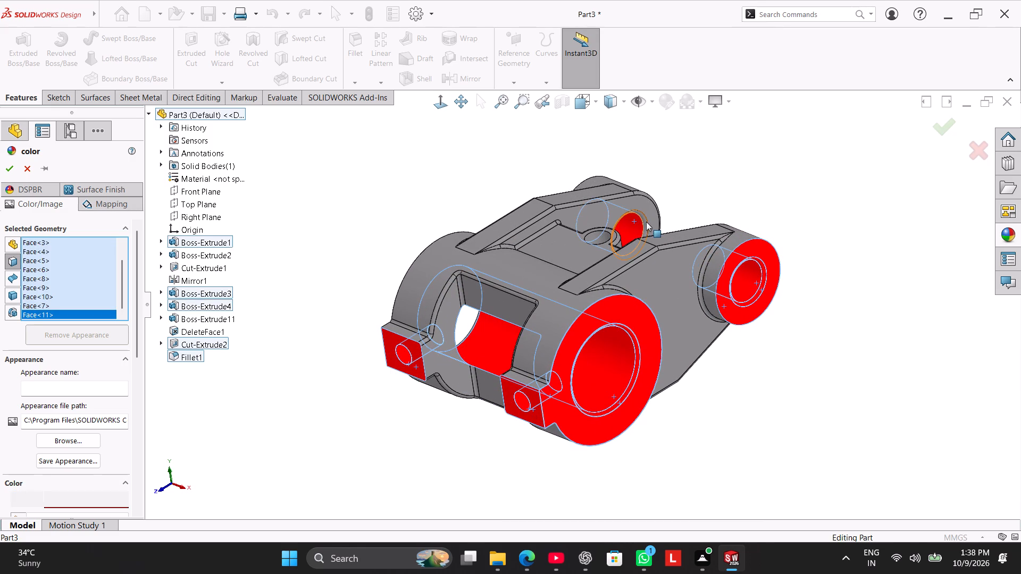
left_click(646, 222)
left_click(601, 238)
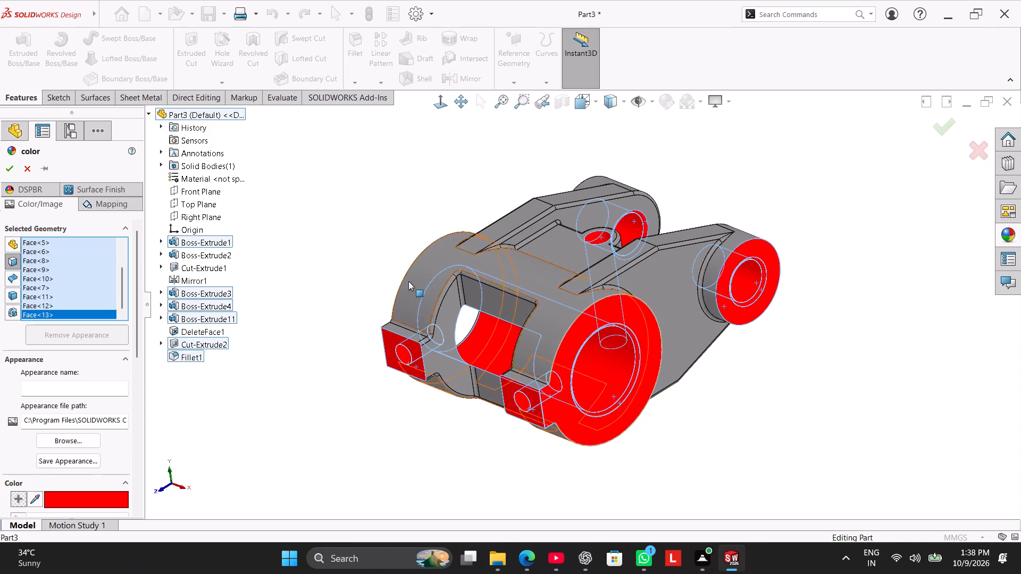
Add the far-side ring boss and web boss end faces plus their bore edge fillets to the red faces.
middle_click_drag(381, 246, 483, 320)
left_click(570, 288)
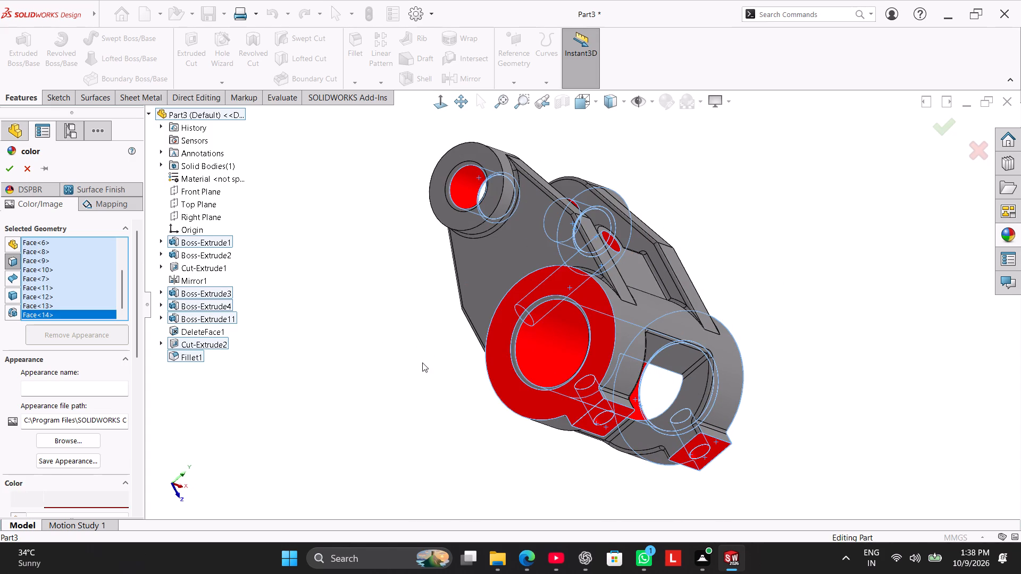
middle_click_drag(422, 364, 436, 393)
left_click(479, 232)
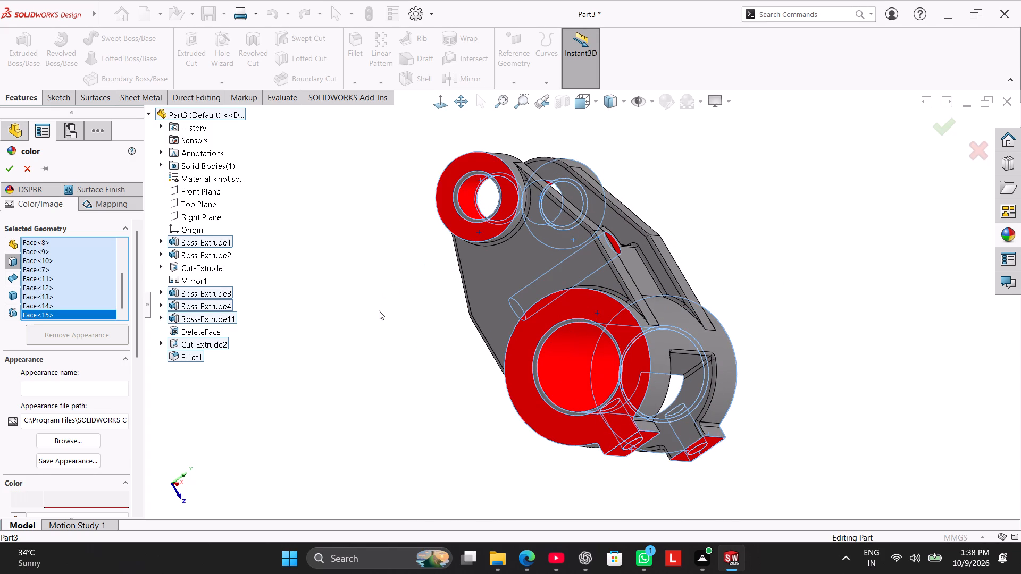
middle_click(379, 311)
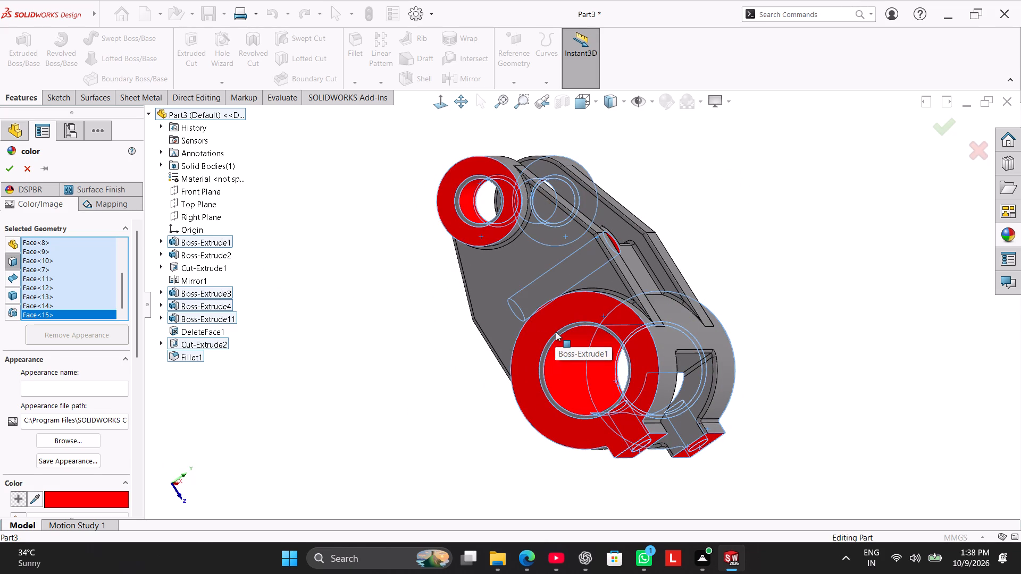
left_click(560, 333)
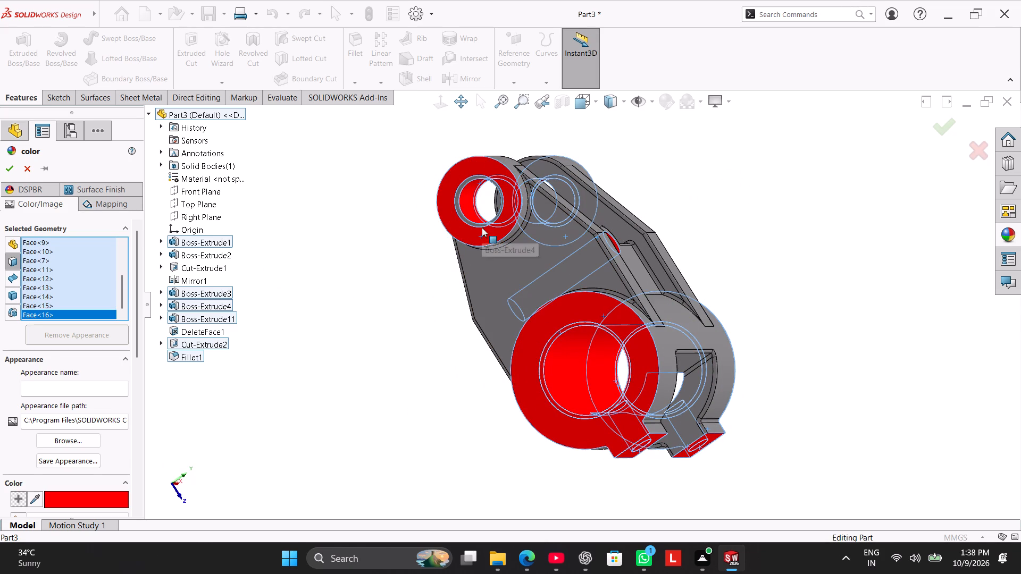
left_click(470, 222)
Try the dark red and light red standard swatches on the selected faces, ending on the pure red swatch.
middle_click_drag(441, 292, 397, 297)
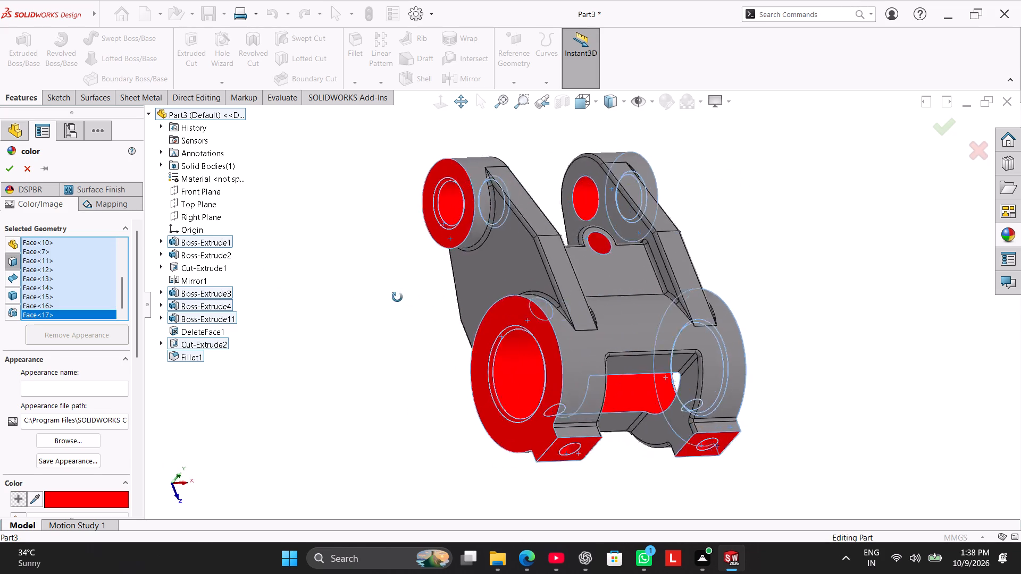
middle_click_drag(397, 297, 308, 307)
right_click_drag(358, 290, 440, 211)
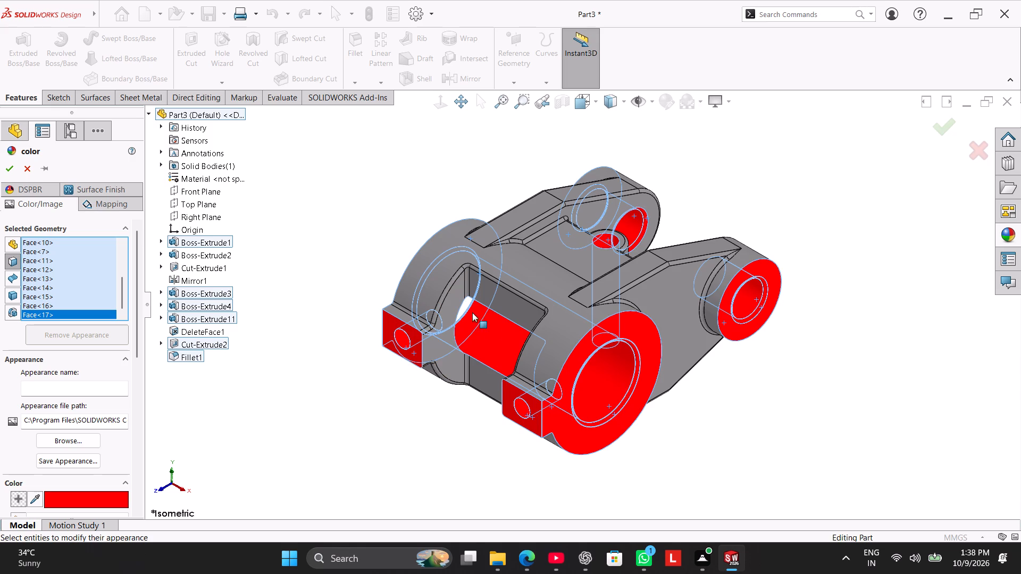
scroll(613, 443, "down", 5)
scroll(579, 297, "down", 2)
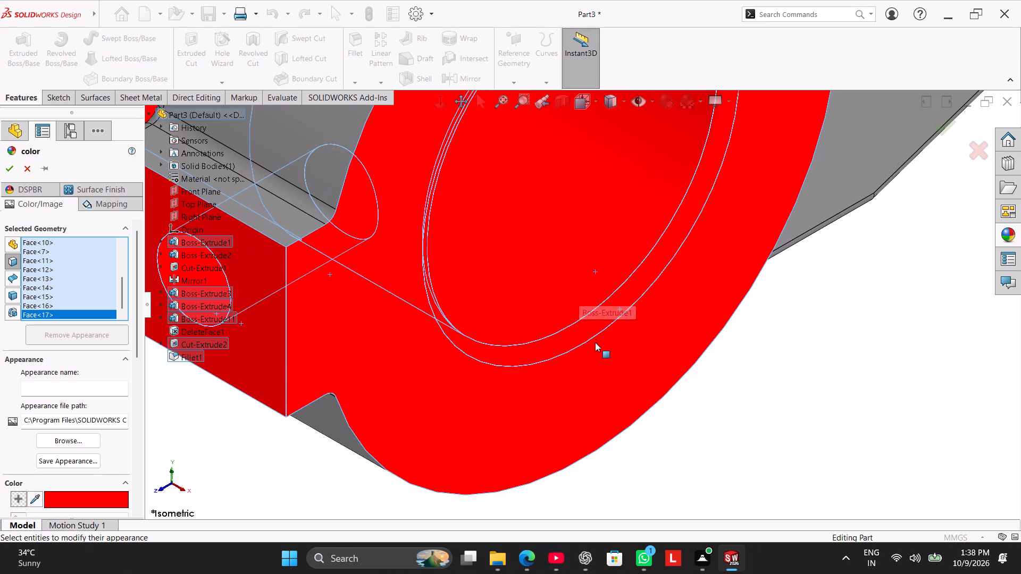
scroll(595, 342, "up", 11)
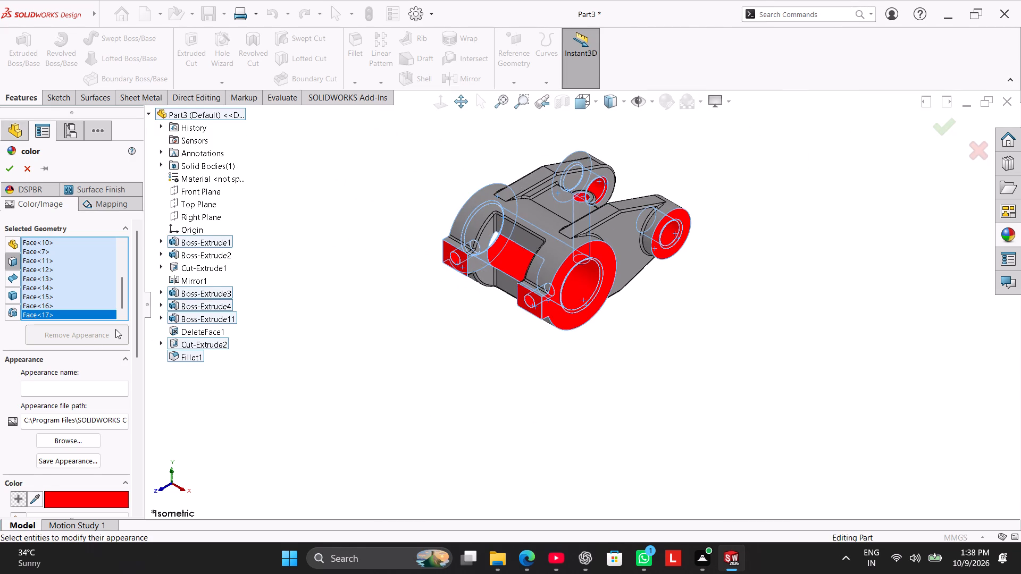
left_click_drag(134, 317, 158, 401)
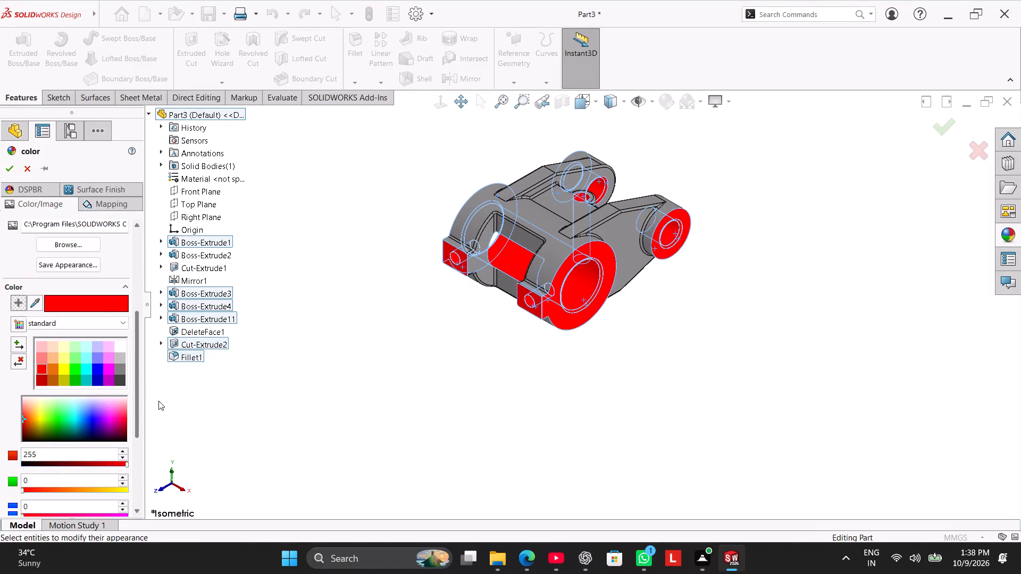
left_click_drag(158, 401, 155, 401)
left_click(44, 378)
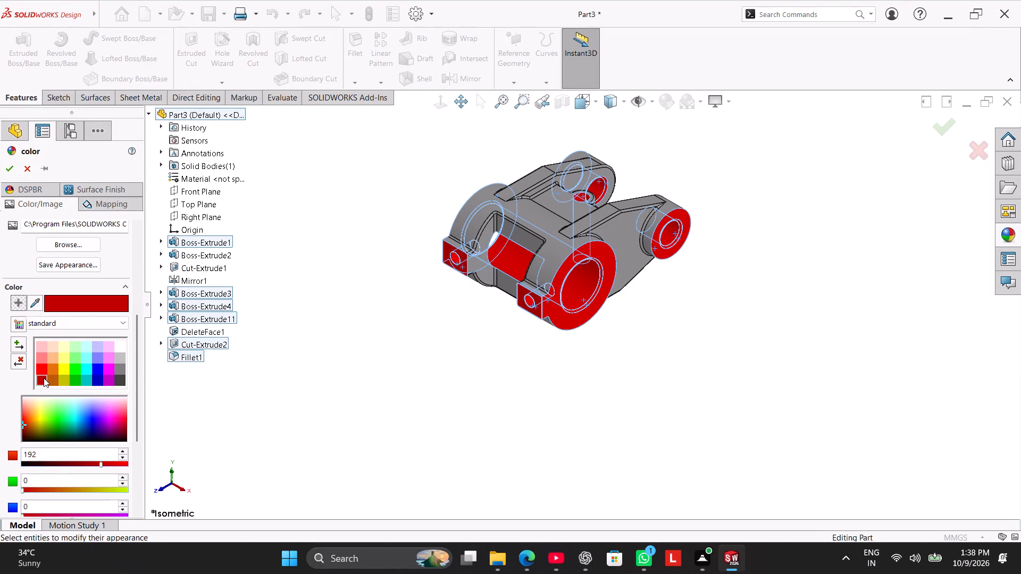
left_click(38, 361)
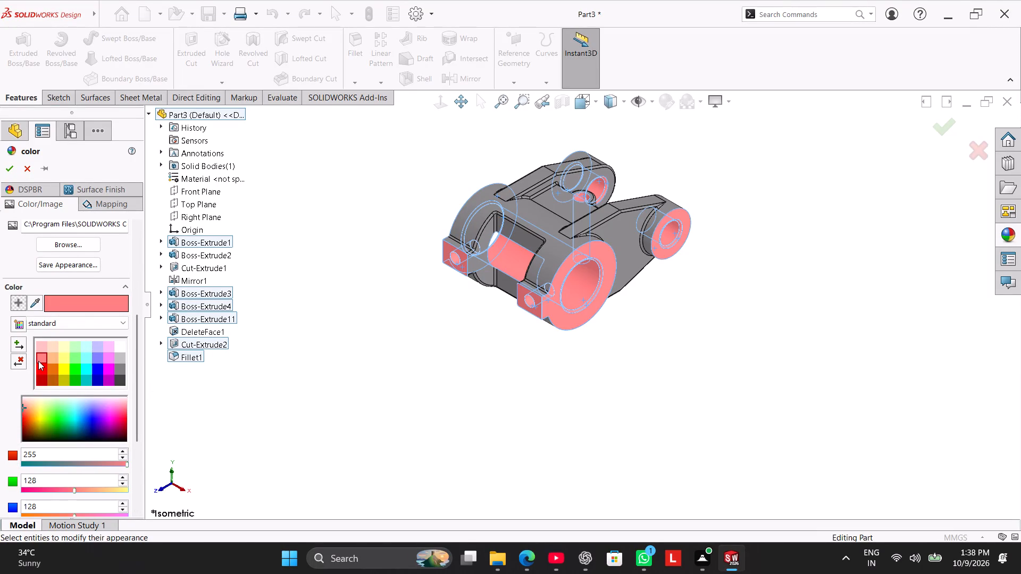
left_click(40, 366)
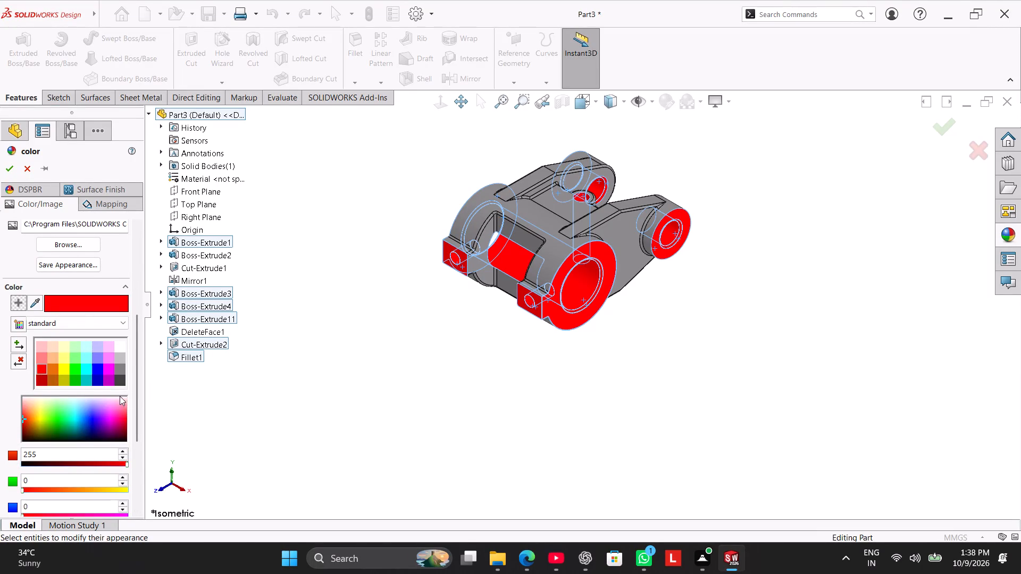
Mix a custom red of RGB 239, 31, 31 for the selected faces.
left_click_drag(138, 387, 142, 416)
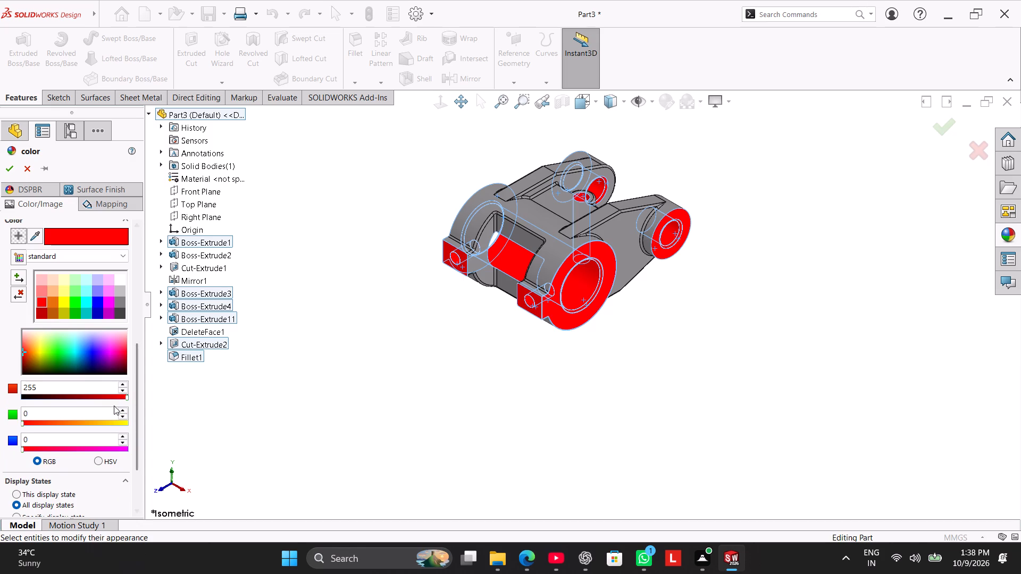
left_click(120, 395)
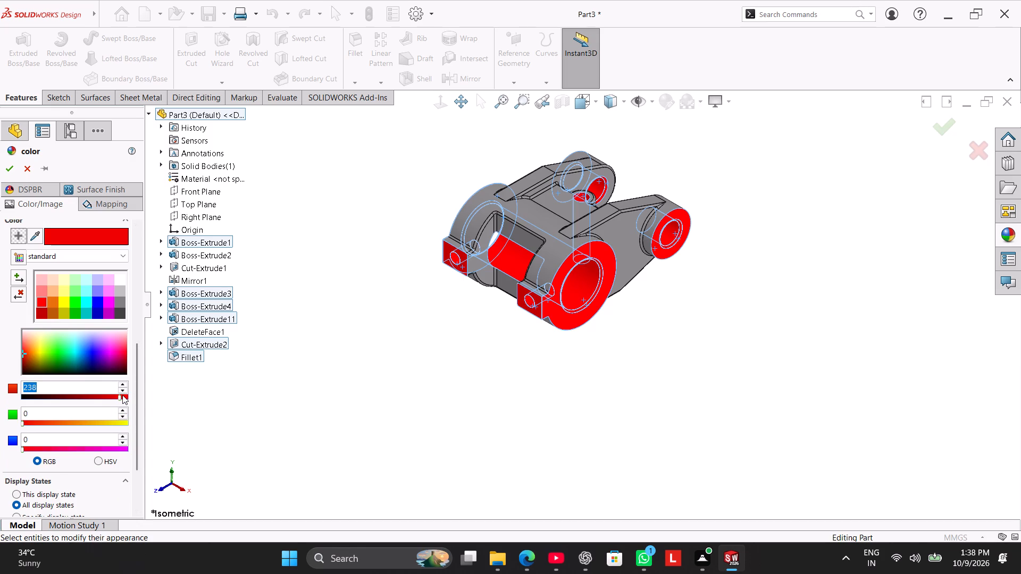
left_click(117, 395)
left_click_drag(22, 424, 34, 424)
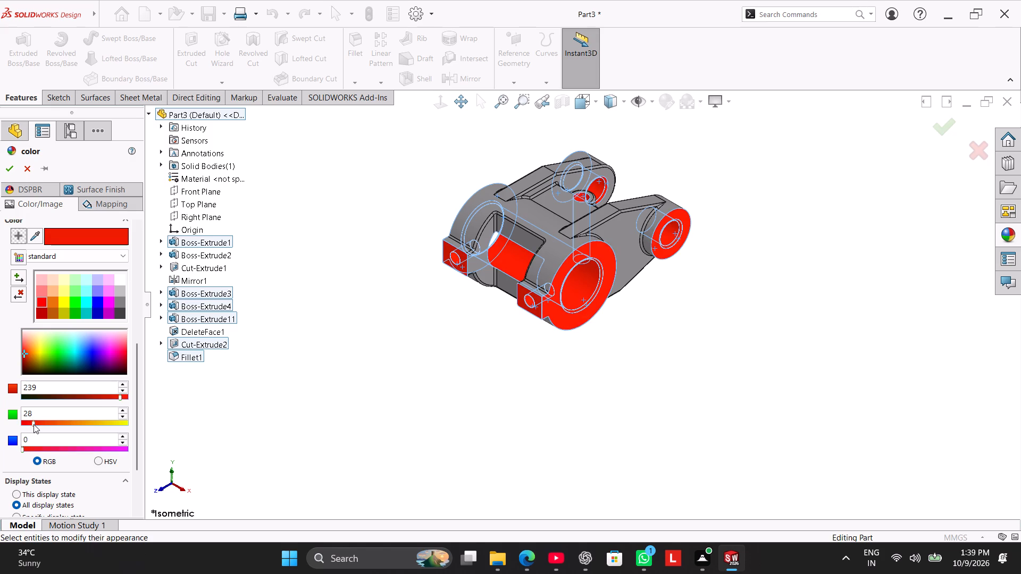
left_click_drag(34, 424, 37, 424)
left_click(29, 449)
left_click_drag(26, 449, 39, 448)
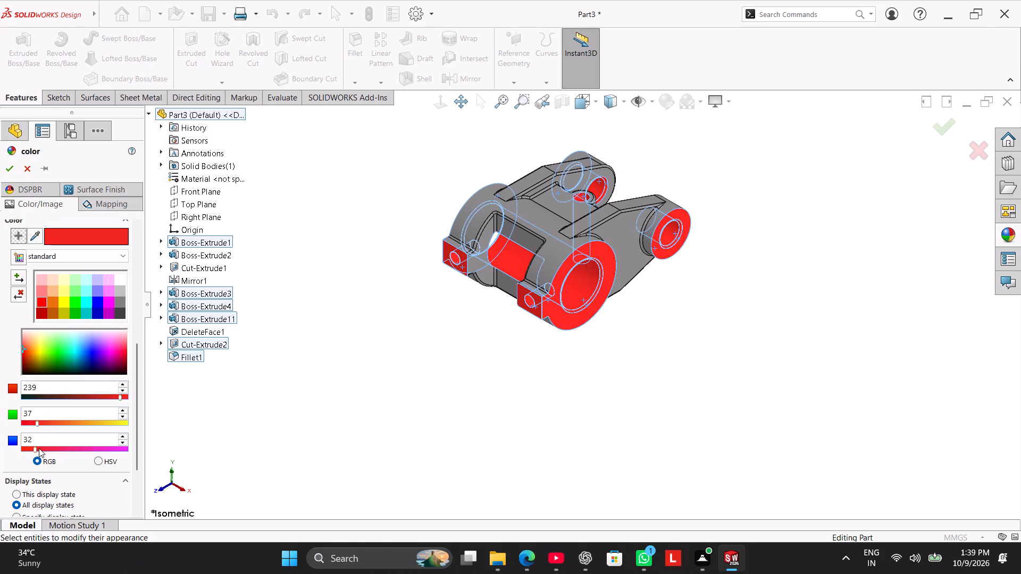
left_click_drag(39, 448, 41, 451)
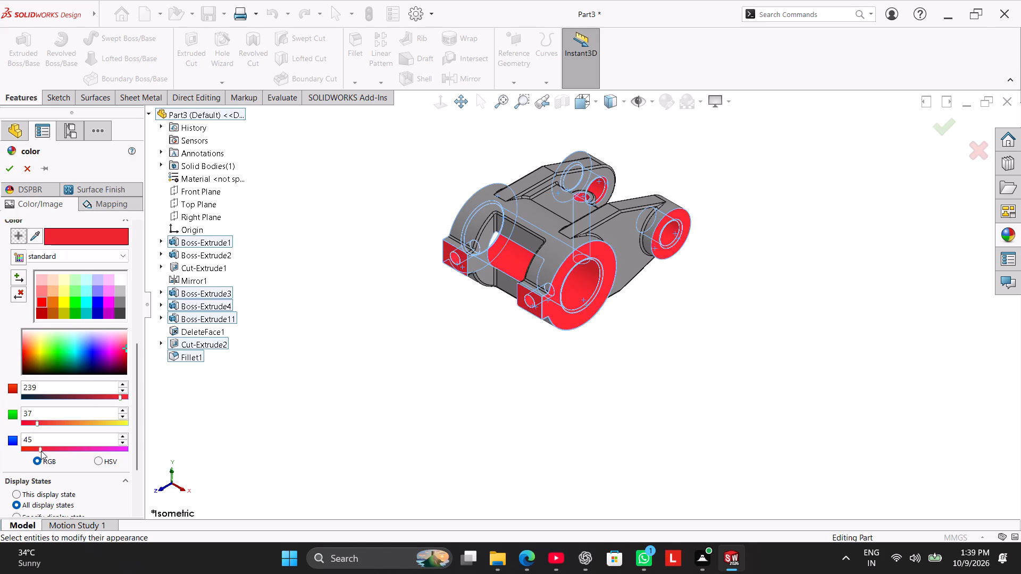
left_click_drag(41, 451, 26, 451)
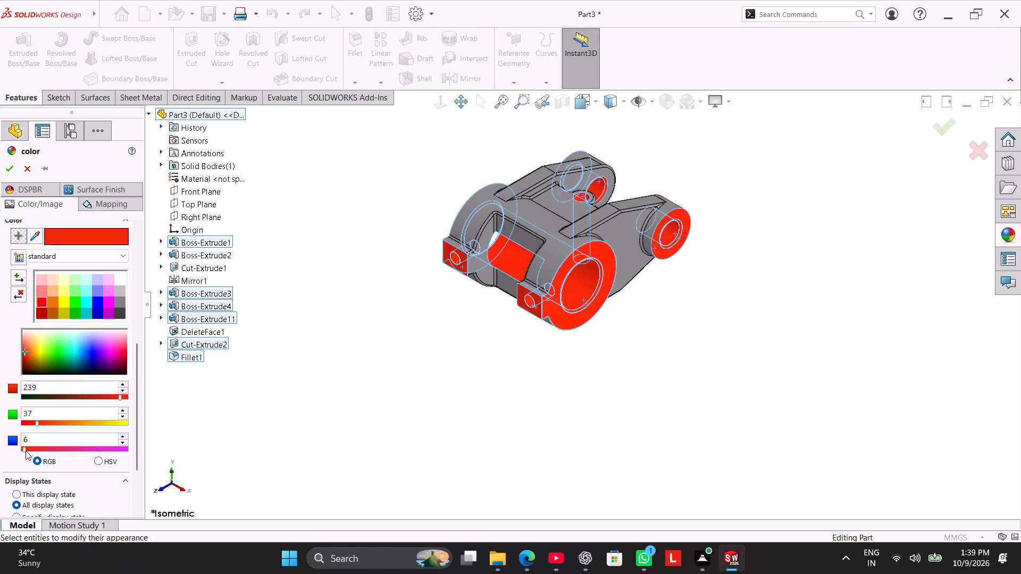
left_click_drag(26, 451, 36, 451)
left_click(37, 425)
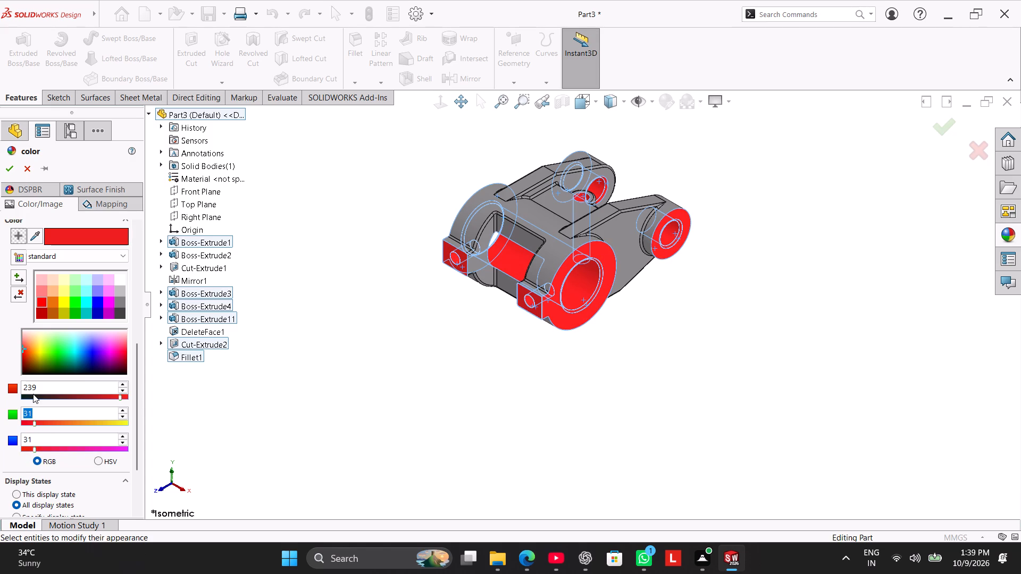
Pick an orange-red from the colour spectrum, adjust it to red 231, green 42 and minimum blue, and apply it to the selected faces.
left_click(24, 350)
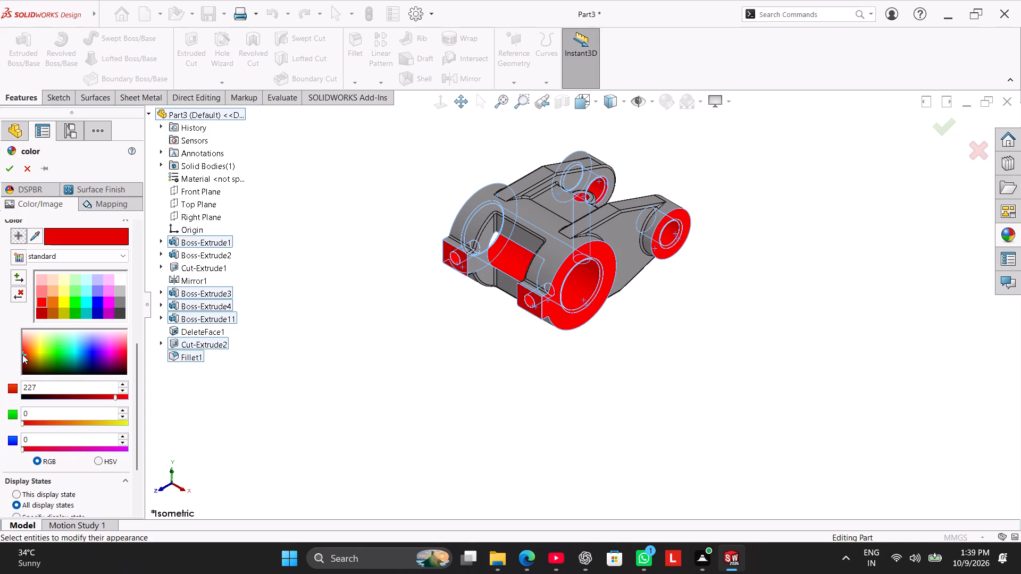
left_click(23, 355)
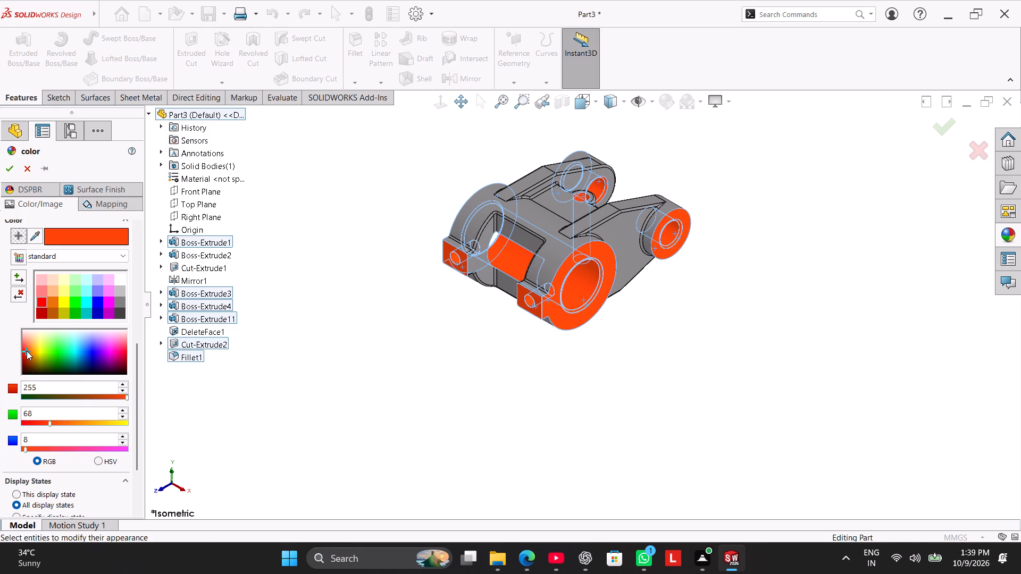
left_click_drag(128, 395, 115, 398)
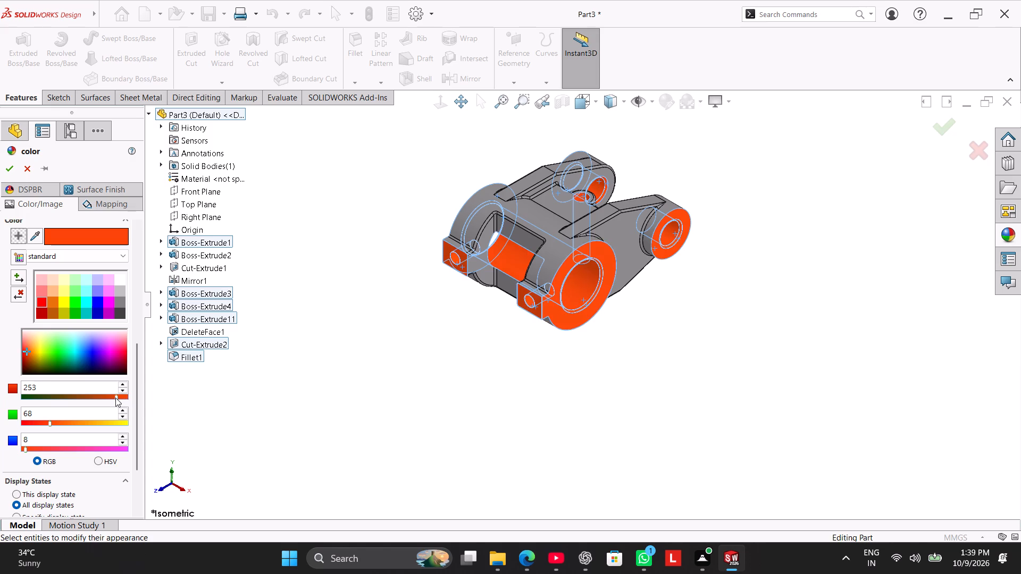
left_click_drag(115, 398, 105, 402)
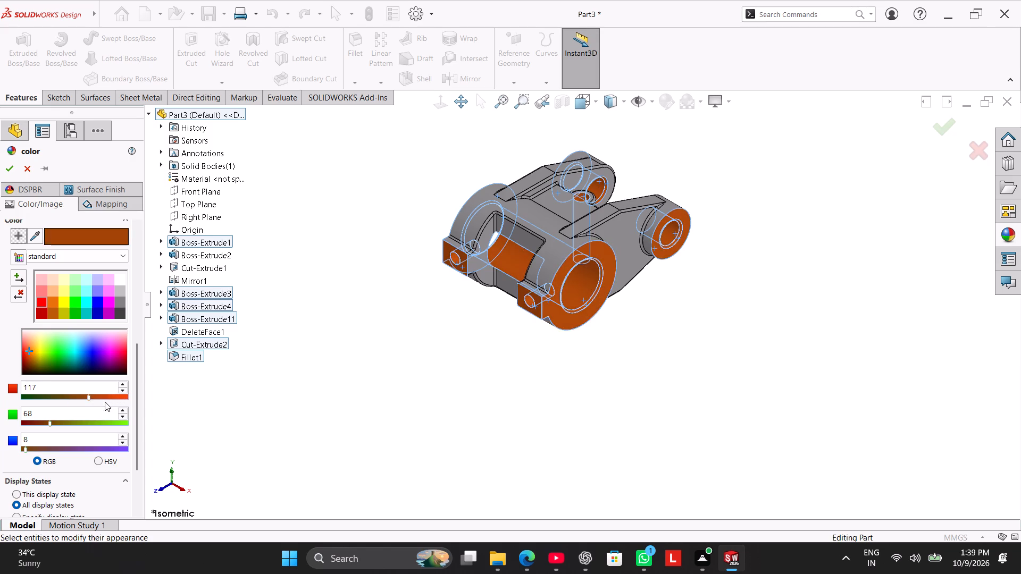
left_click_drag(105, 402, 118, 403)
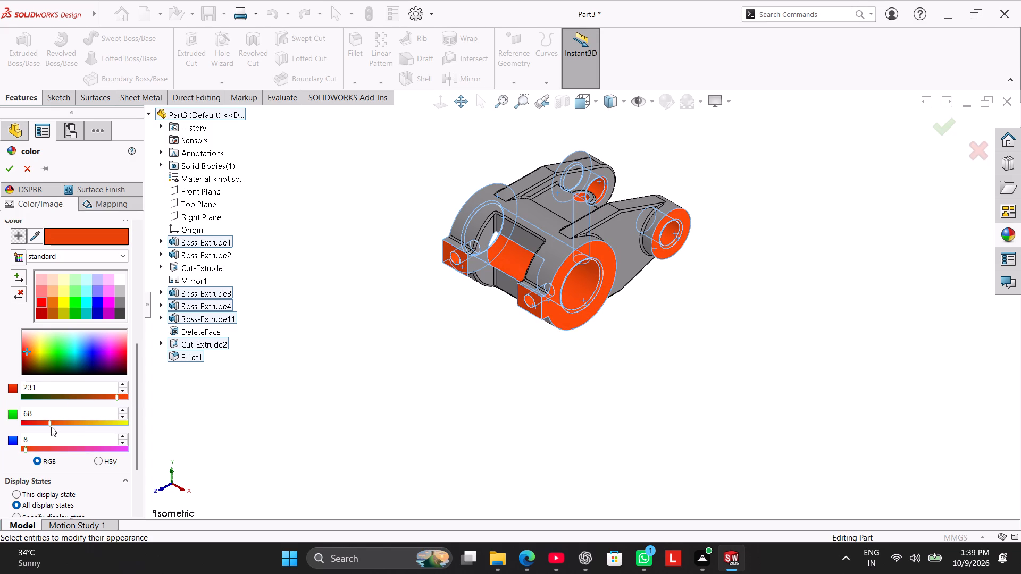
left_click_drag(51, 426, 41, 420)
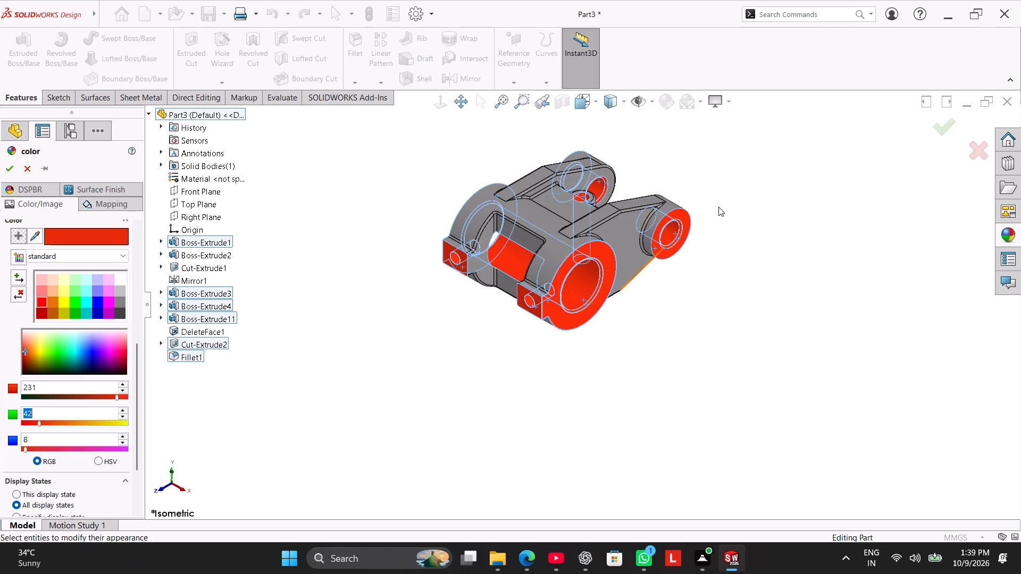
scroll(718, 207, "down", 4)
scroll(547, 349, "up", 2)
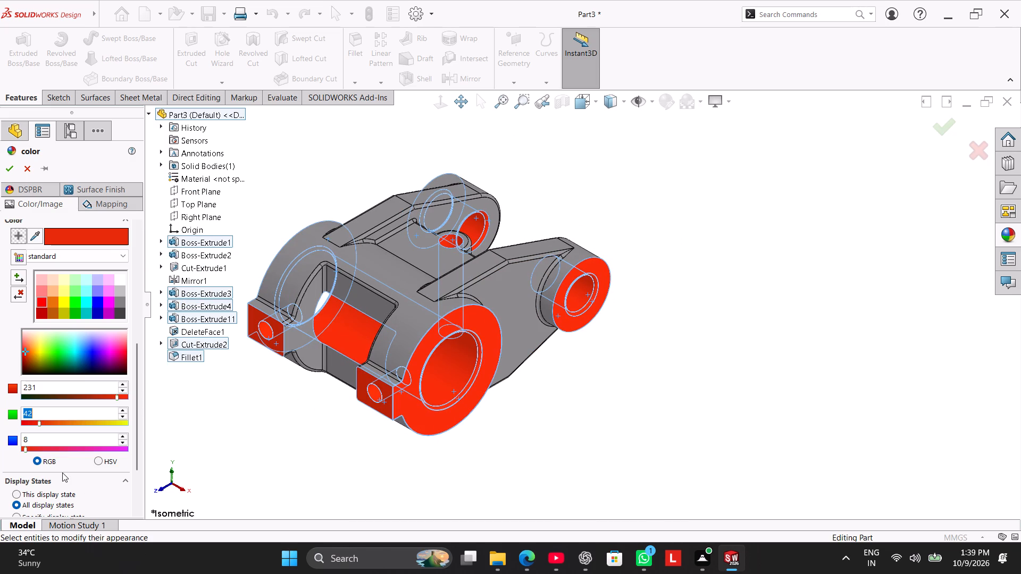
left_click_drag(22, 448, 34, 446)
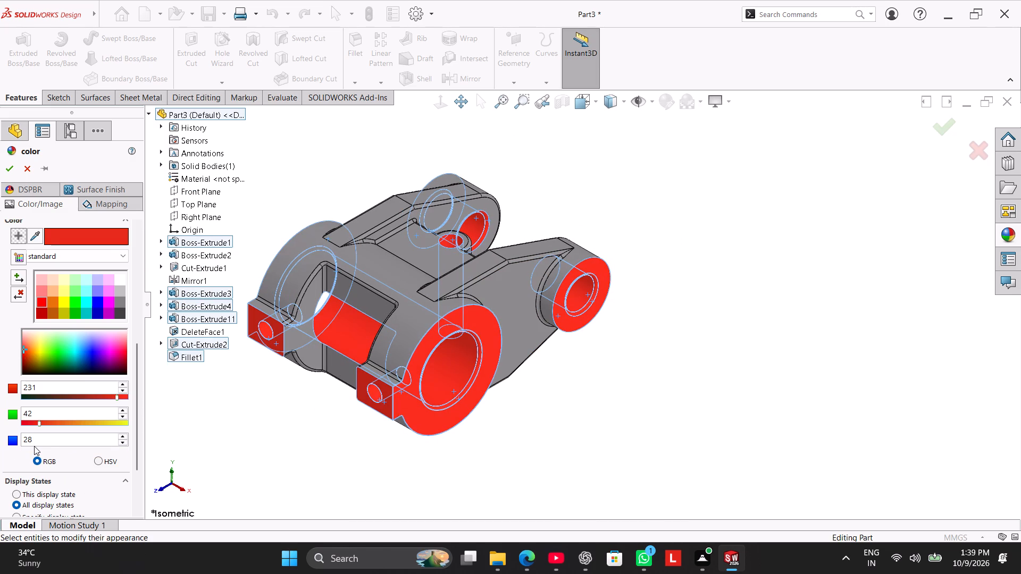
left_click_drag(34, 446, 57, 448)
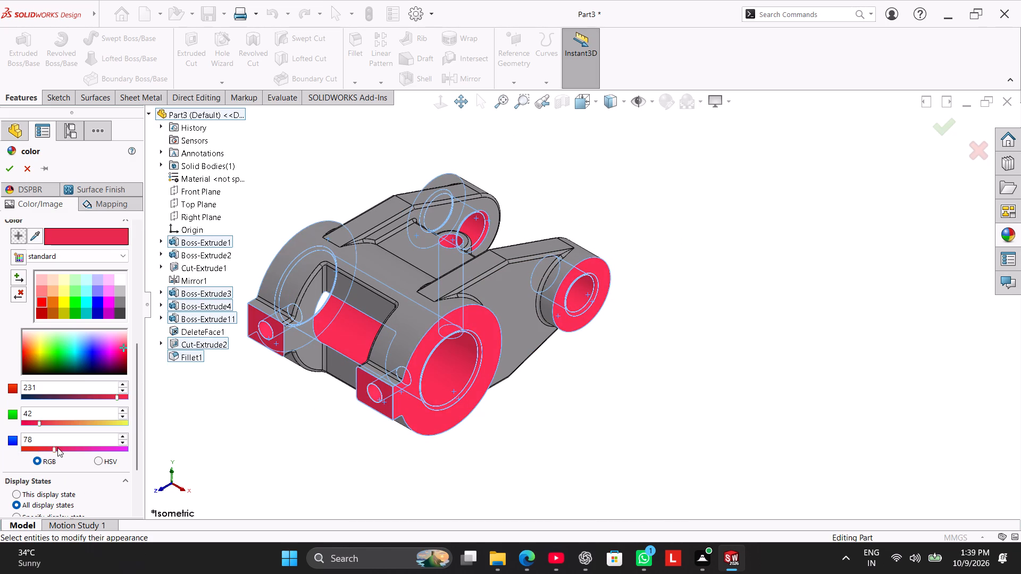
left_click_drag(57, 448, 18, 448)
left_click(6, 167)
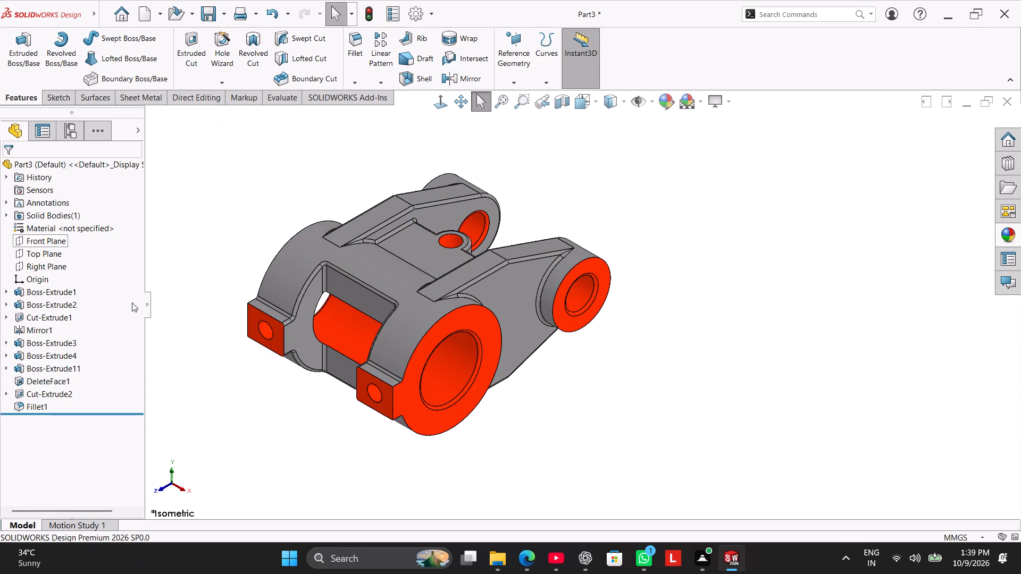
Save the part in isometric view as "Twin Bore Clevis Housing" in the Work folder.
right_click_drag(254, 384, 353, 315)
left_click(254, 340)
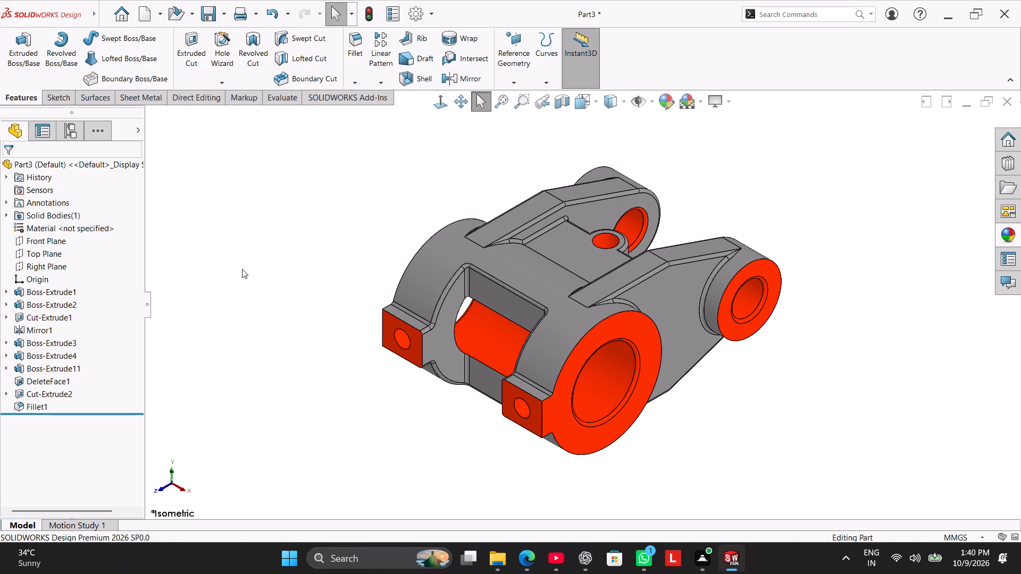
left_click(211, 7)
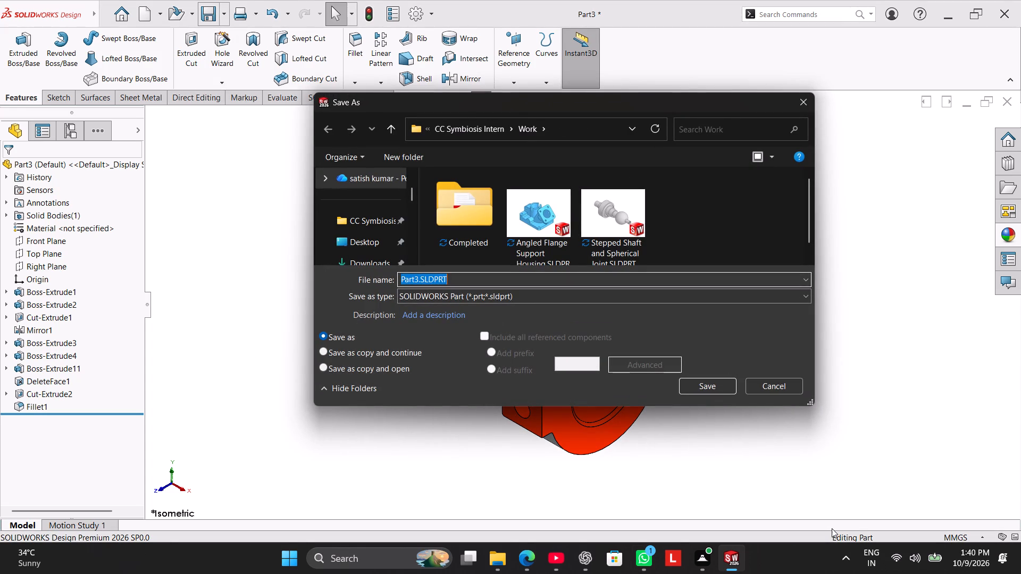
key("ctrl+v")
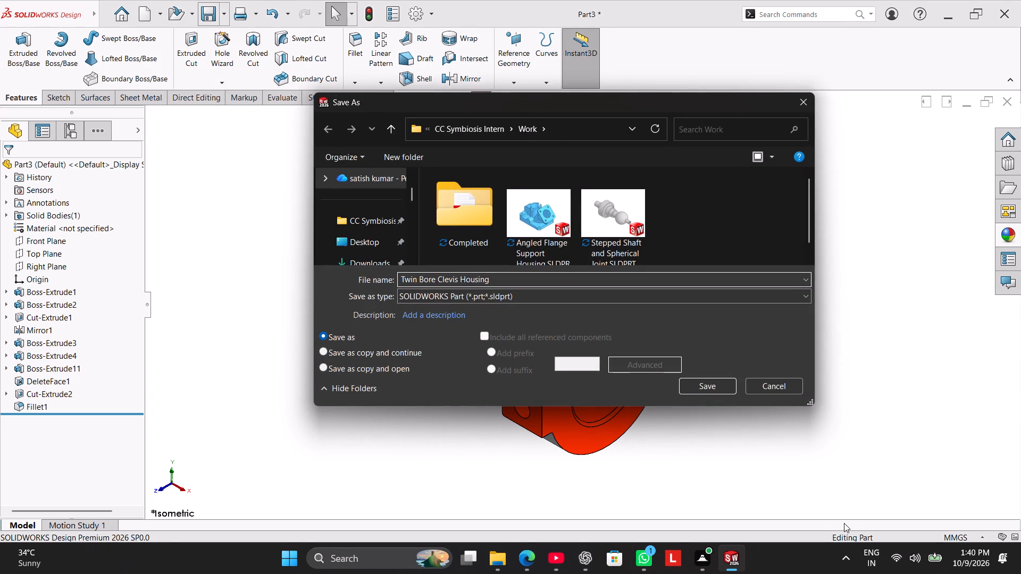
left_click(714, 385)
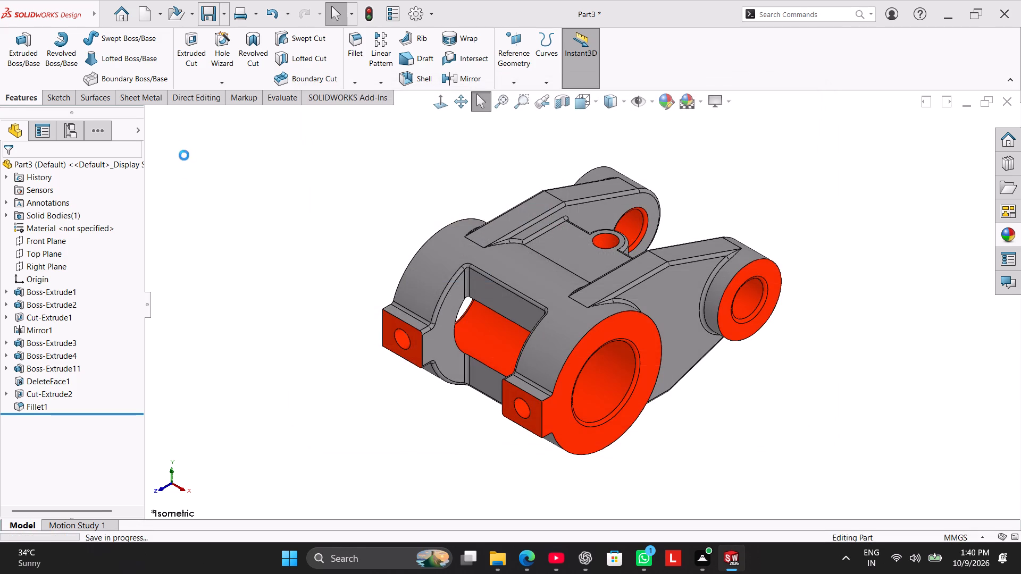
left_click(214, 12)
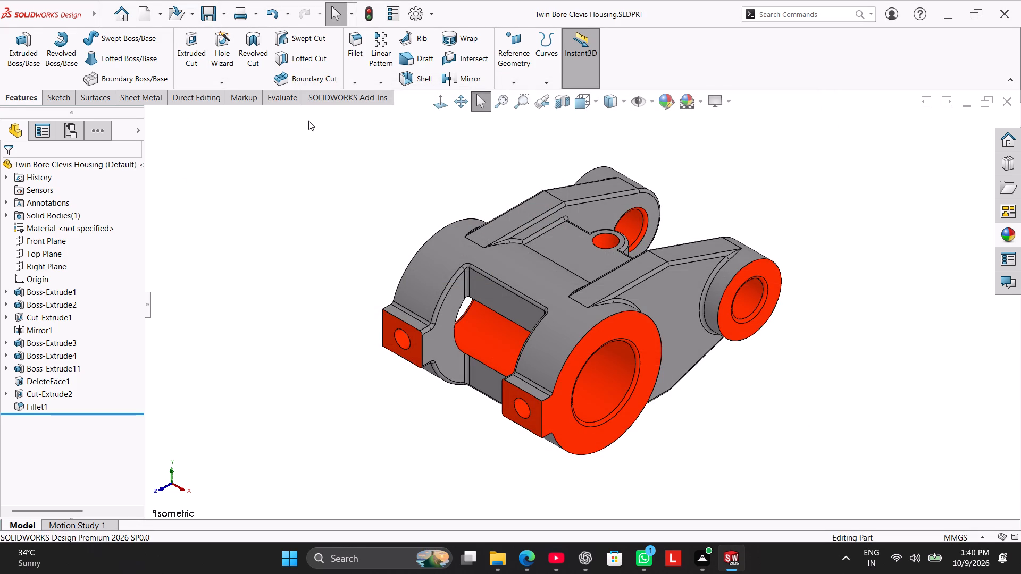
Save a copy of the Twin Bore Clevis Housing part in Adobe Portable Document Format (*.pdf).
left_click(221, 14)
left_click(237, 48)
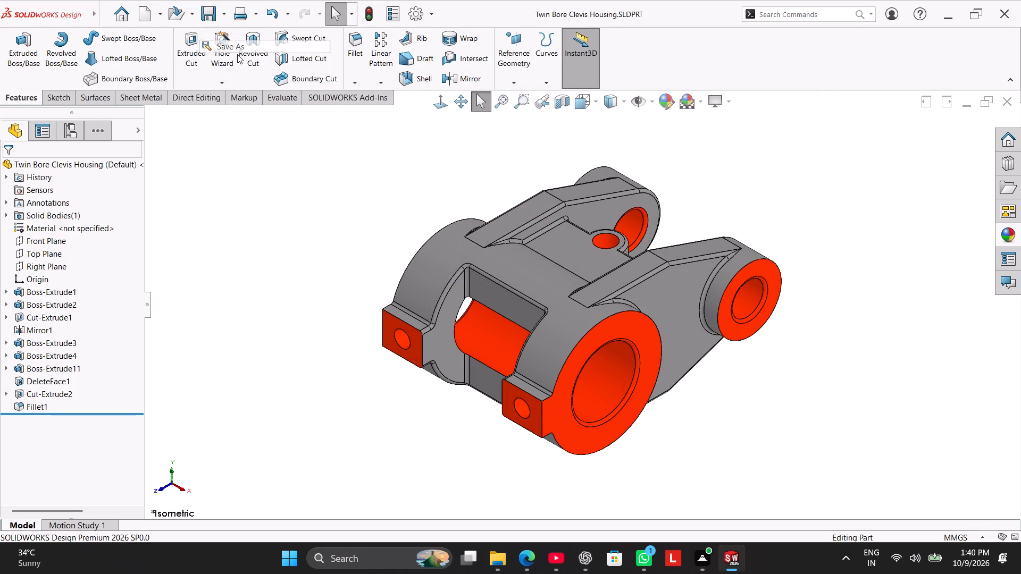
left_click(469, 298)
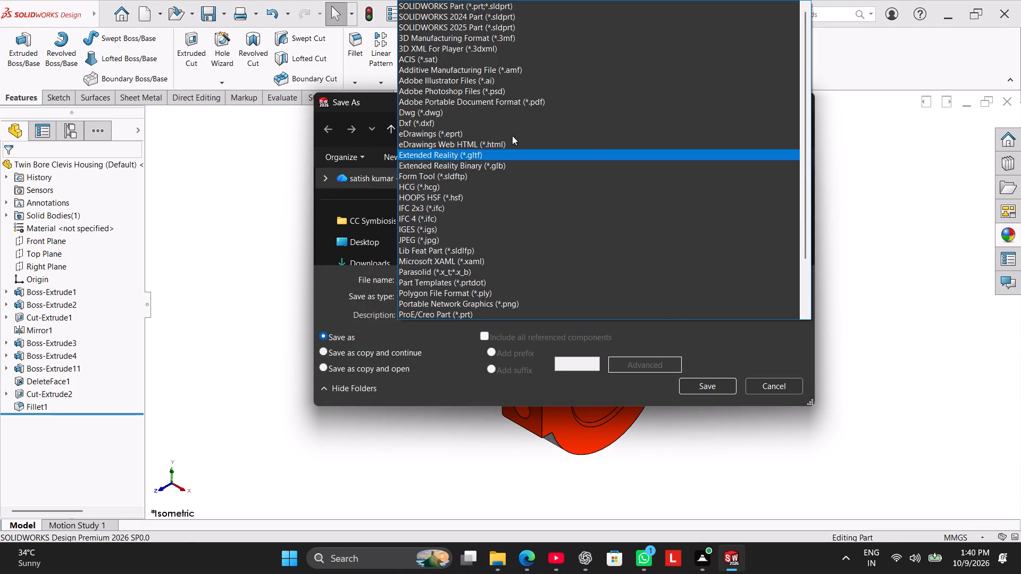
left_click(528, 102)
left_click(716, 404)
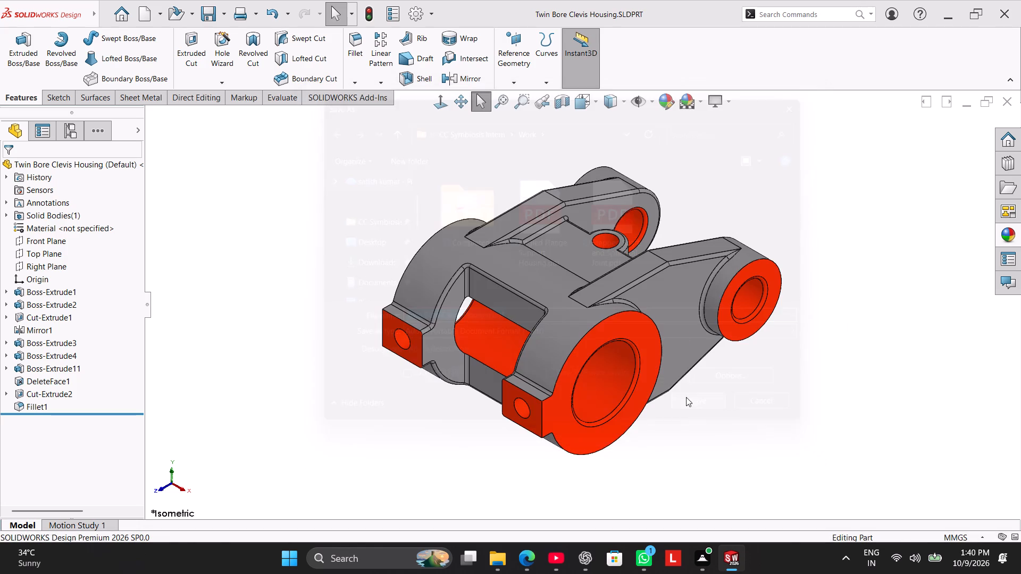
Close the Twin Bore Clevis Housing part.
left_click(1007, 105)
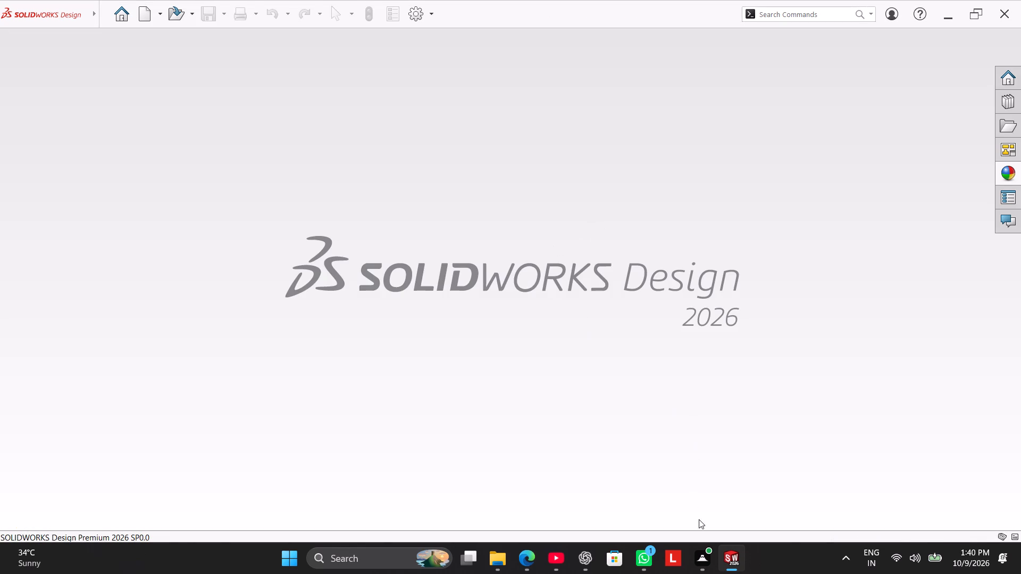